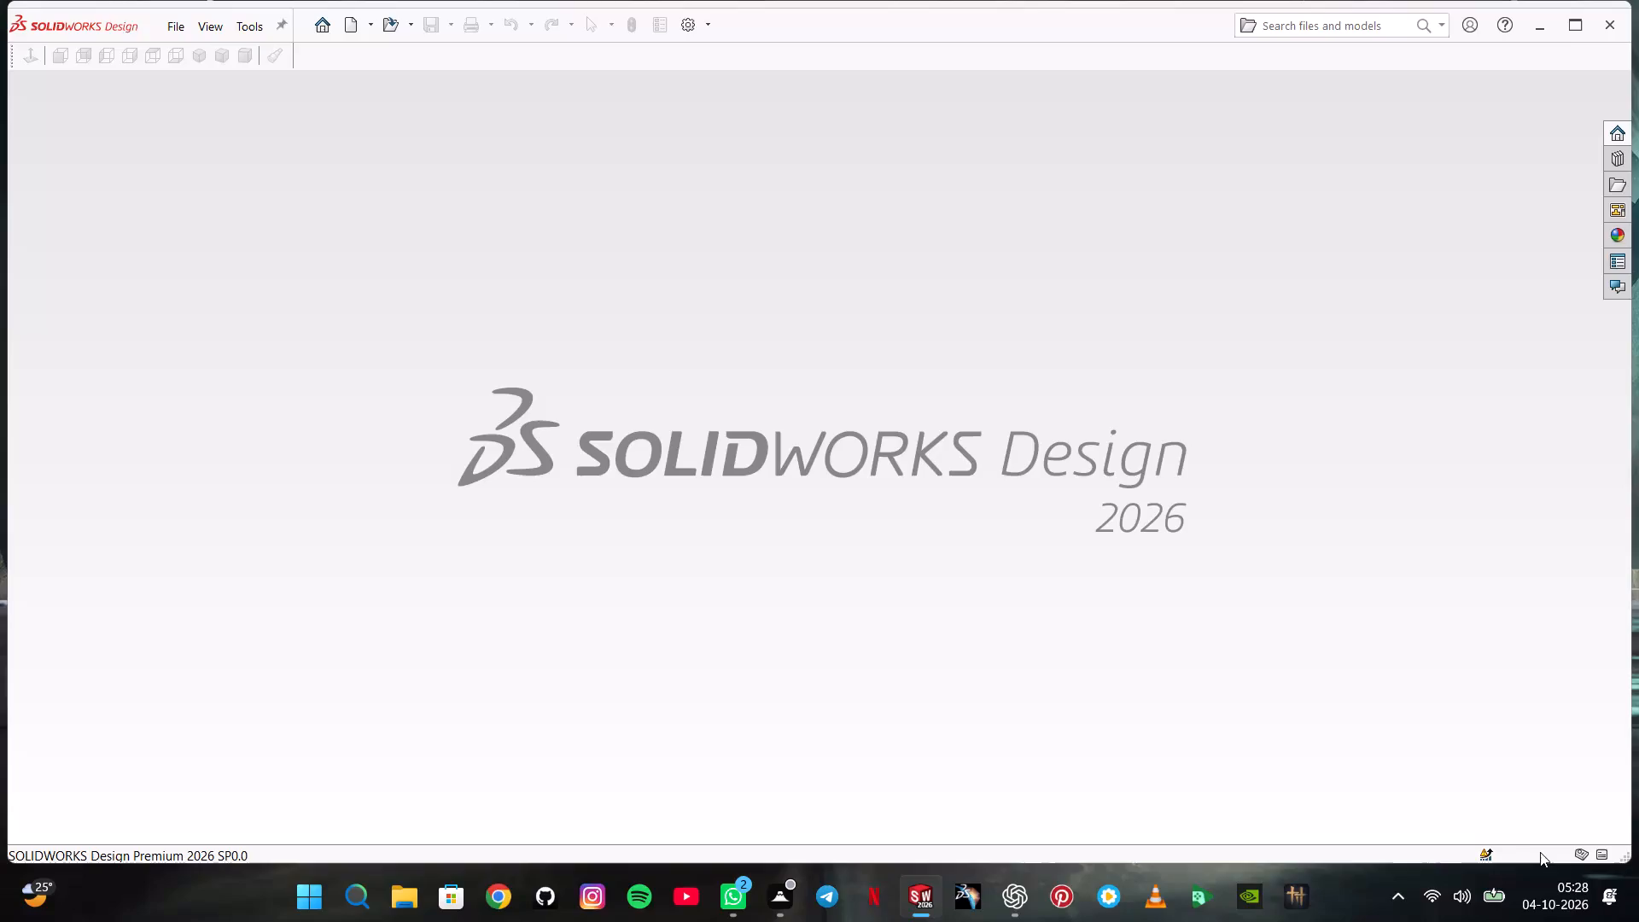
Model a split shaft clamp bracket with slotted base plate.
Create a new part document.
{"action": "left_click", "coordinate": [162, 23]}
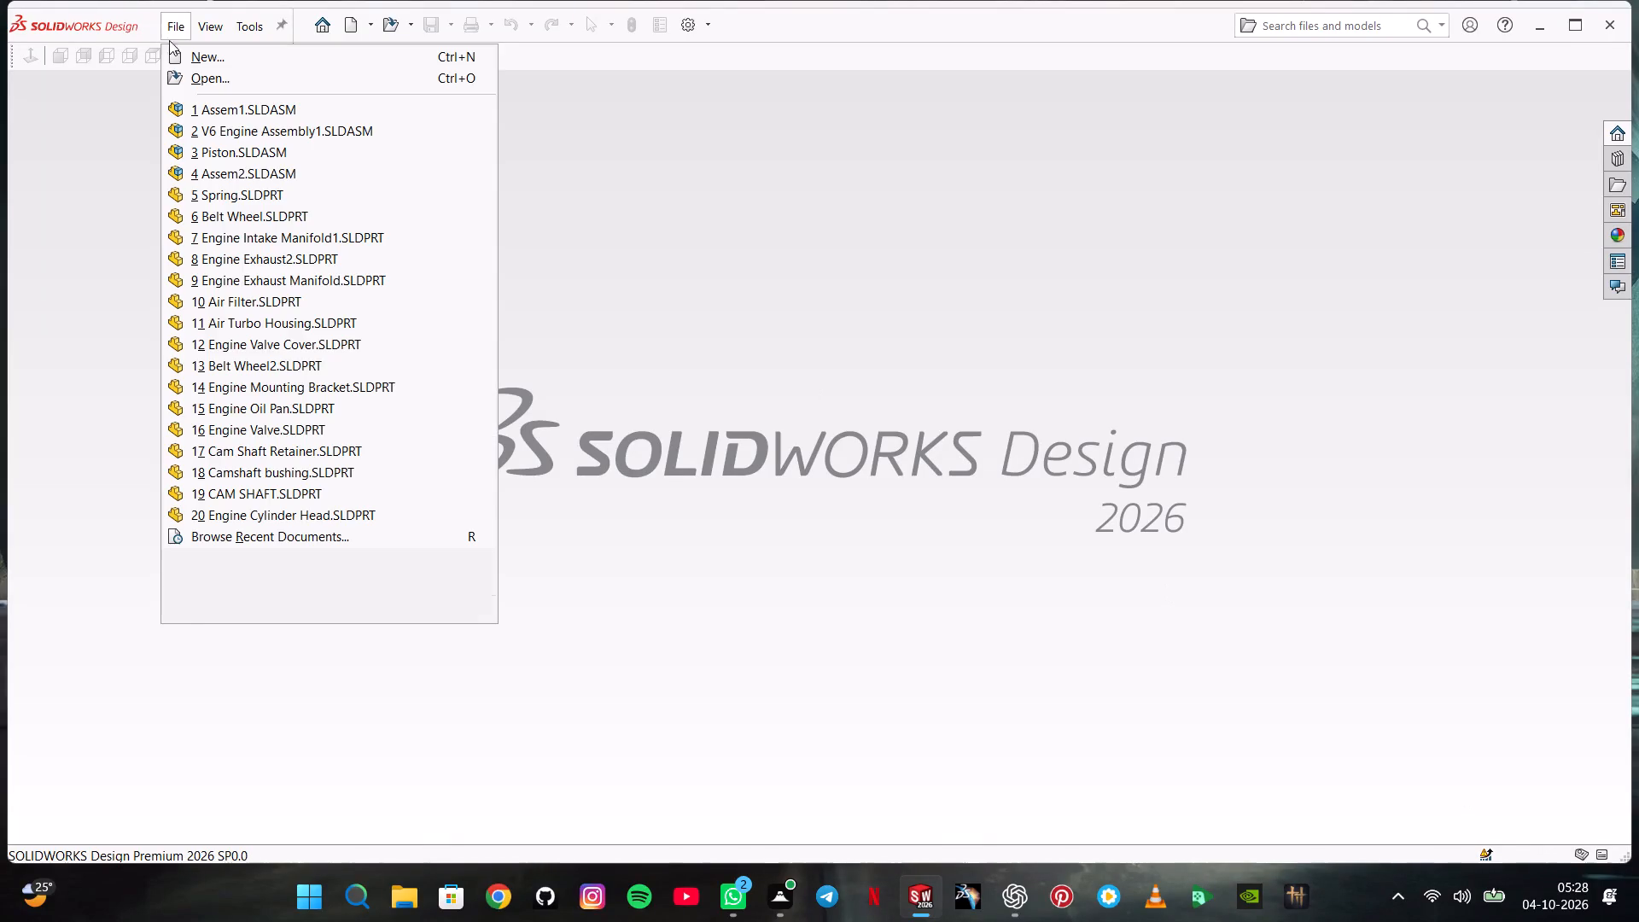
{"action": "left_click", "coordinate": [177, 54]}
{"action": "left_click", "coordinate": [715, 672]}
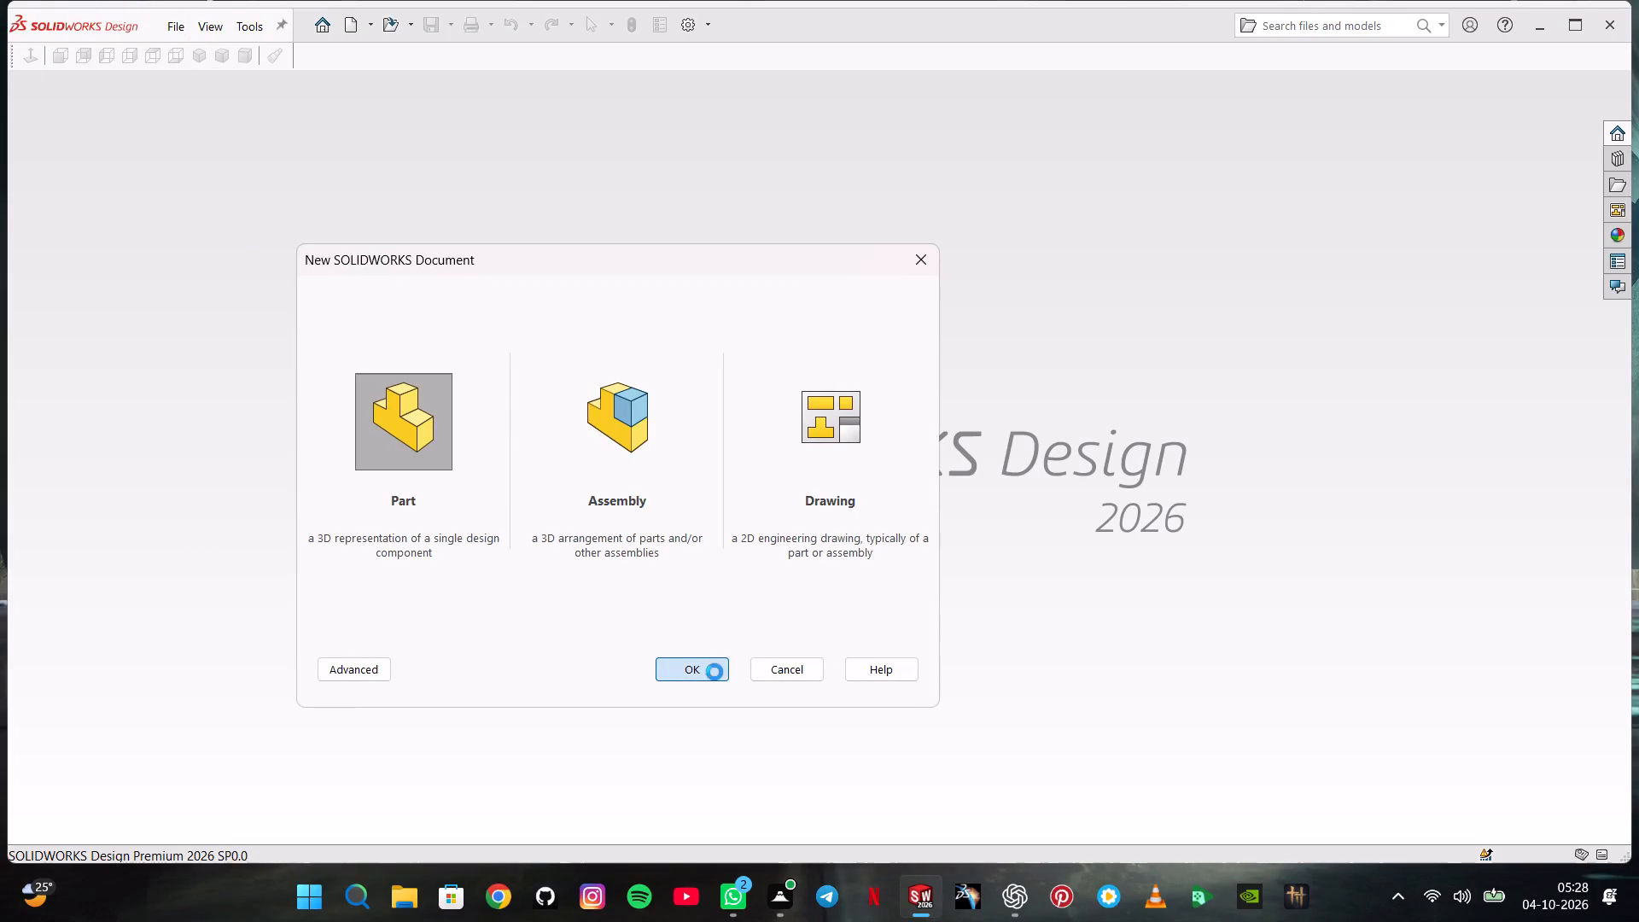
Set the part's unit system to MMGS (millimeter, gram, second).
{"action": "left_click", "coordinate": [1547, 846]}
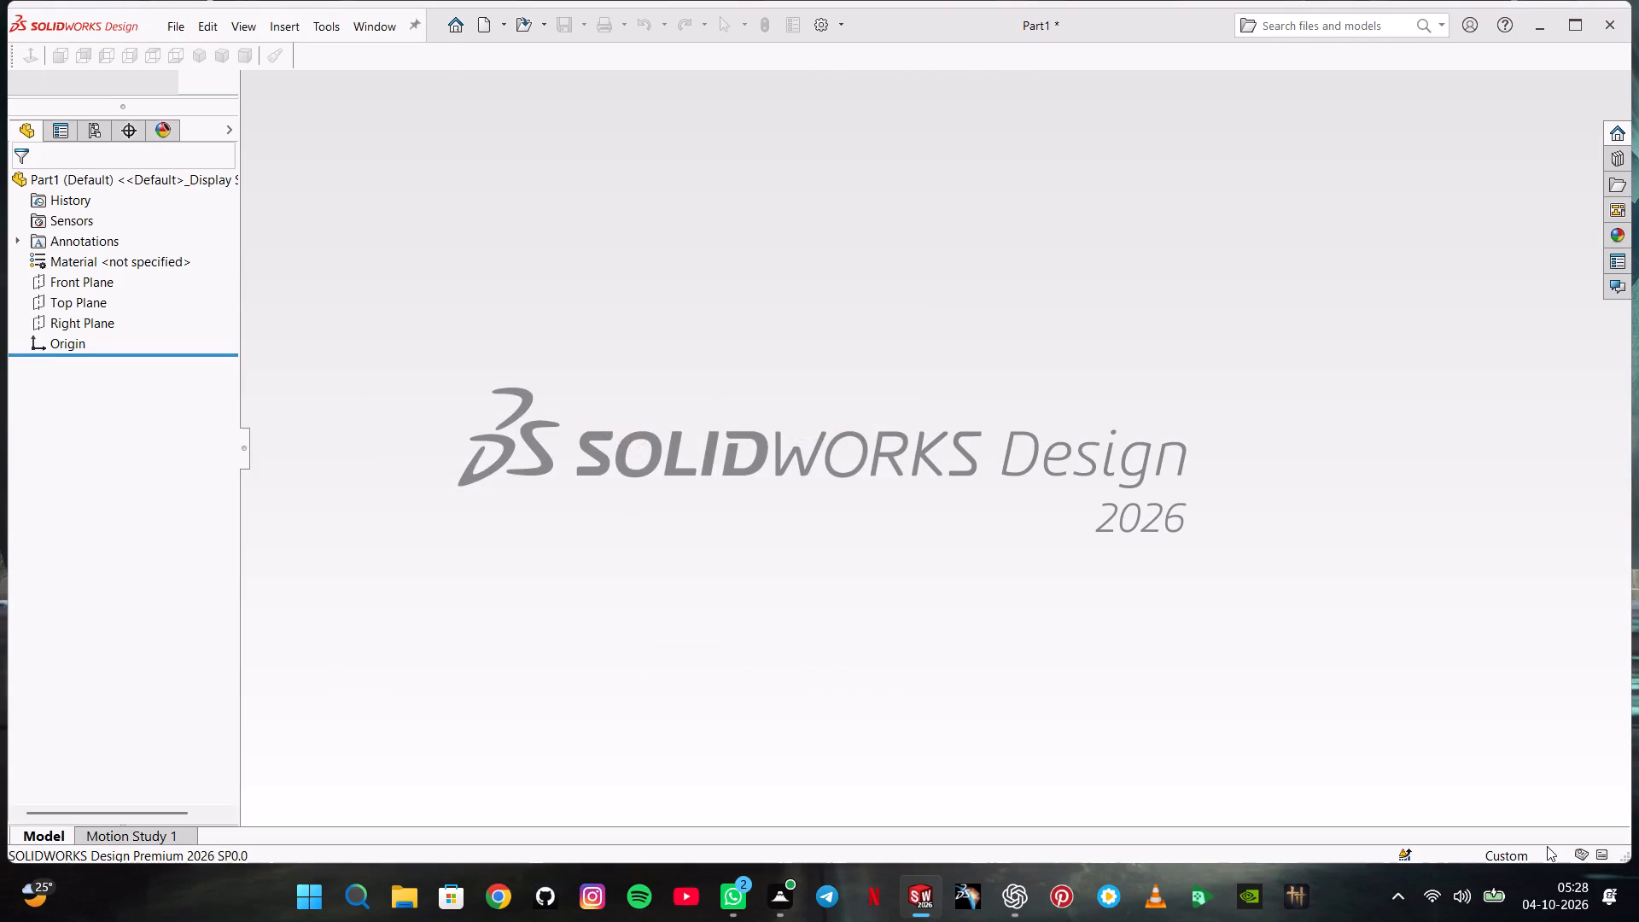
{"action": "left_click", "coordinate": [1552, 856]}
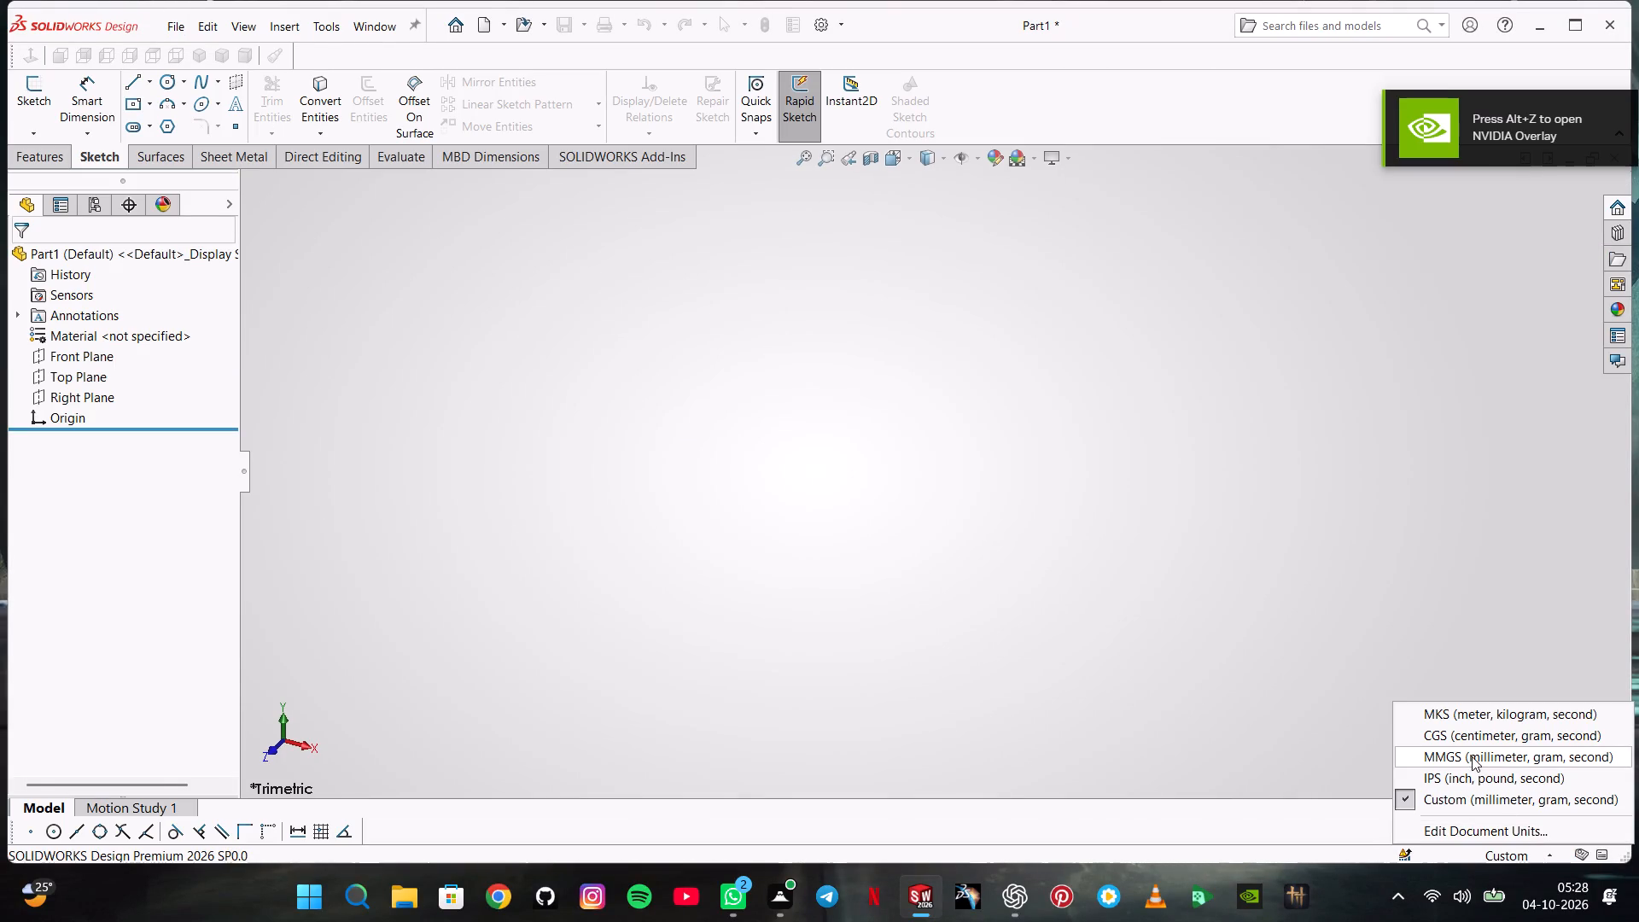
{"action": "left_click", "coordinate": [1469, 754]}
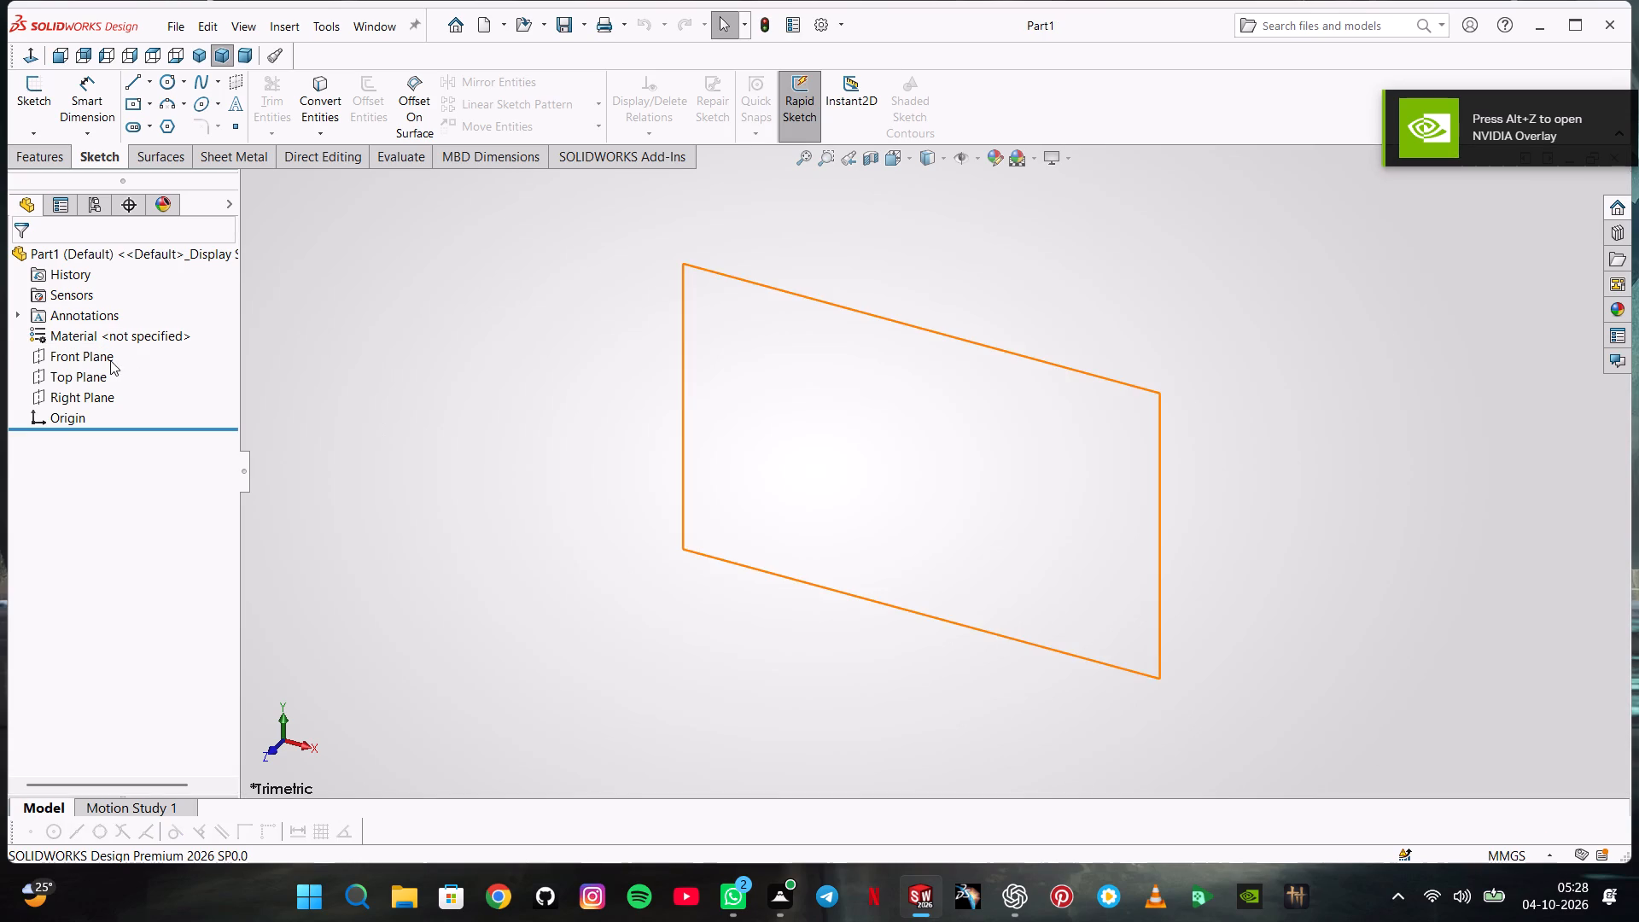
Start a new sketch on the Front Plane.
{"action": "left_click", "coordinate": [110, 360]}
{"action": "left_click", "coordinate": [125, 334]}
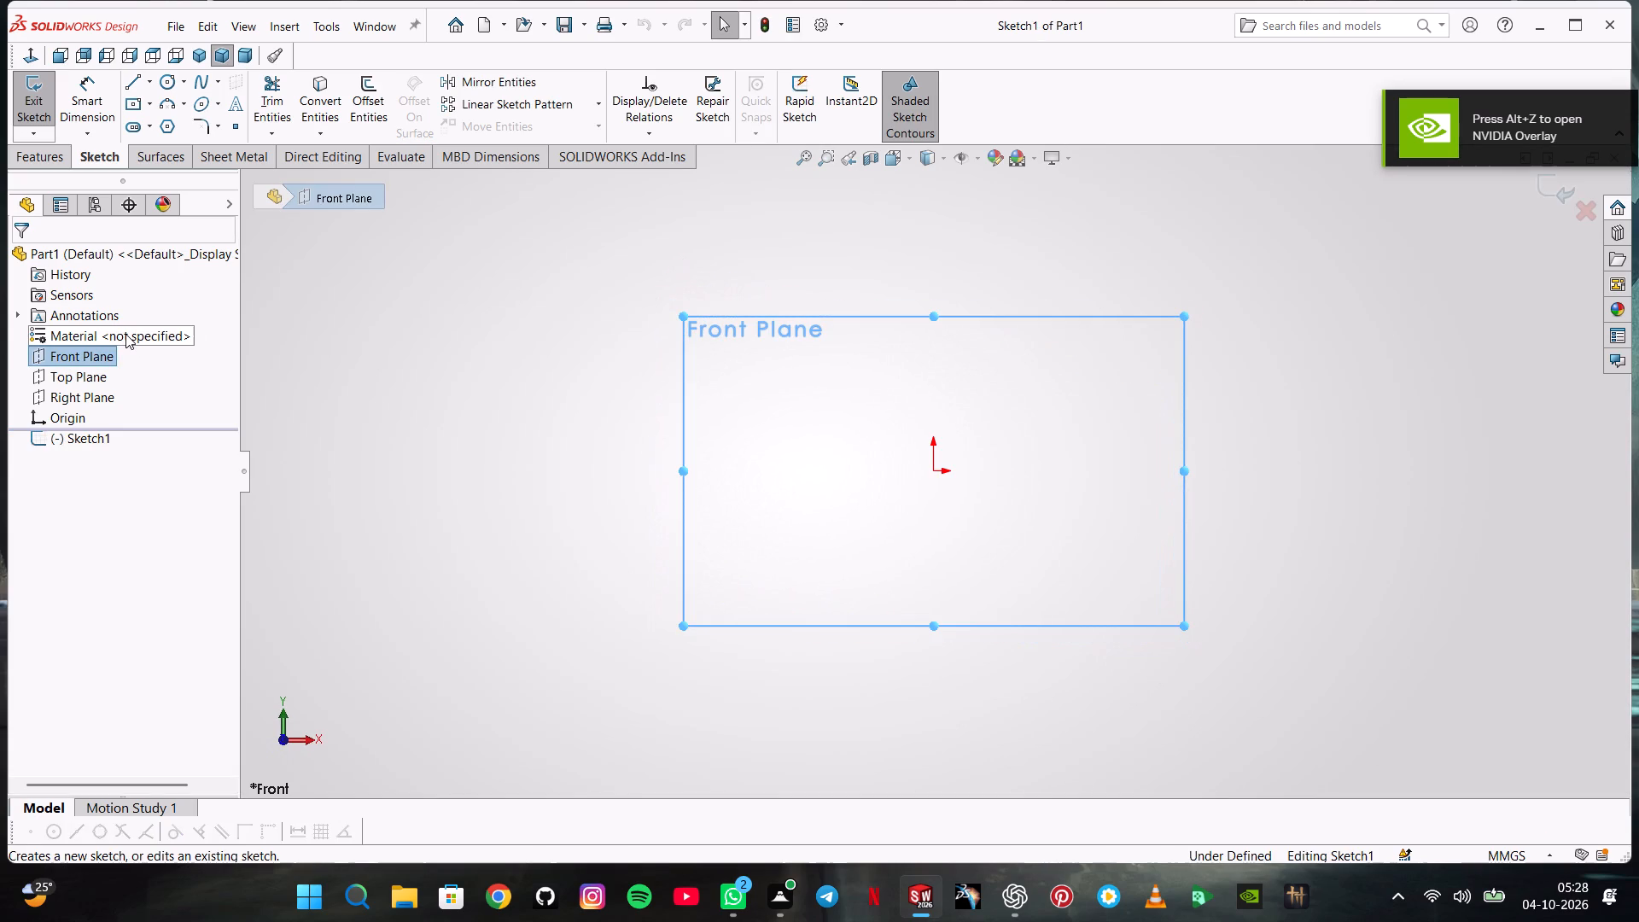
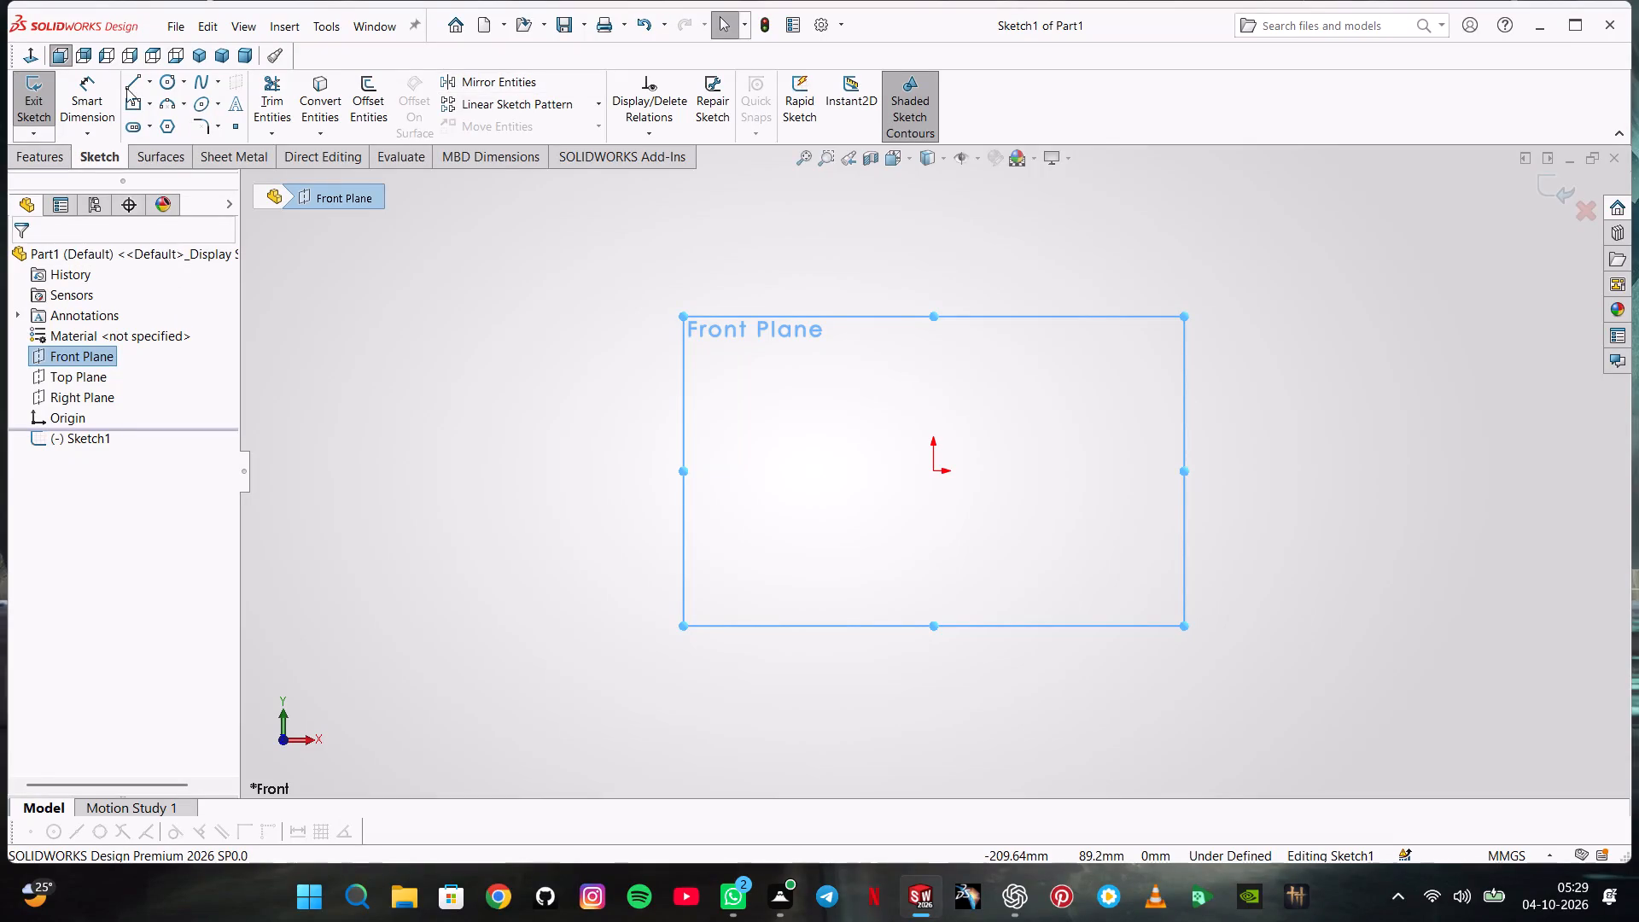
Sketch a center rectangle about 137 mm wide by 78 mm high, centred on the origin.
{"action": "left_click", "coordinate": [131, 128]}
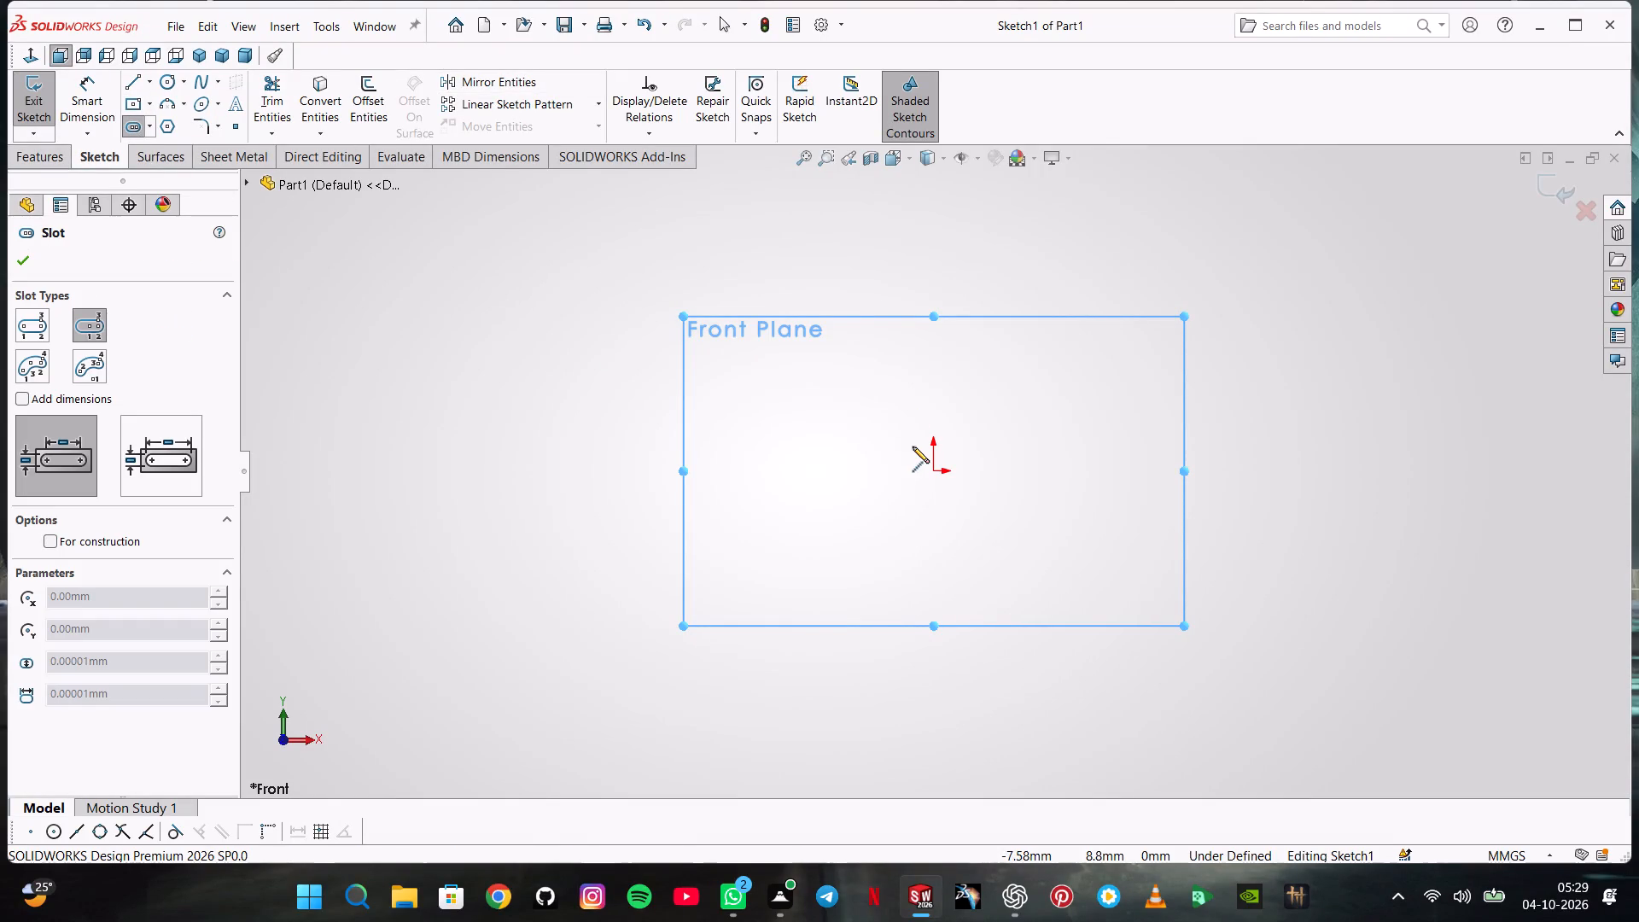
{"action": "left_click", "coordinate": [135, 96]}
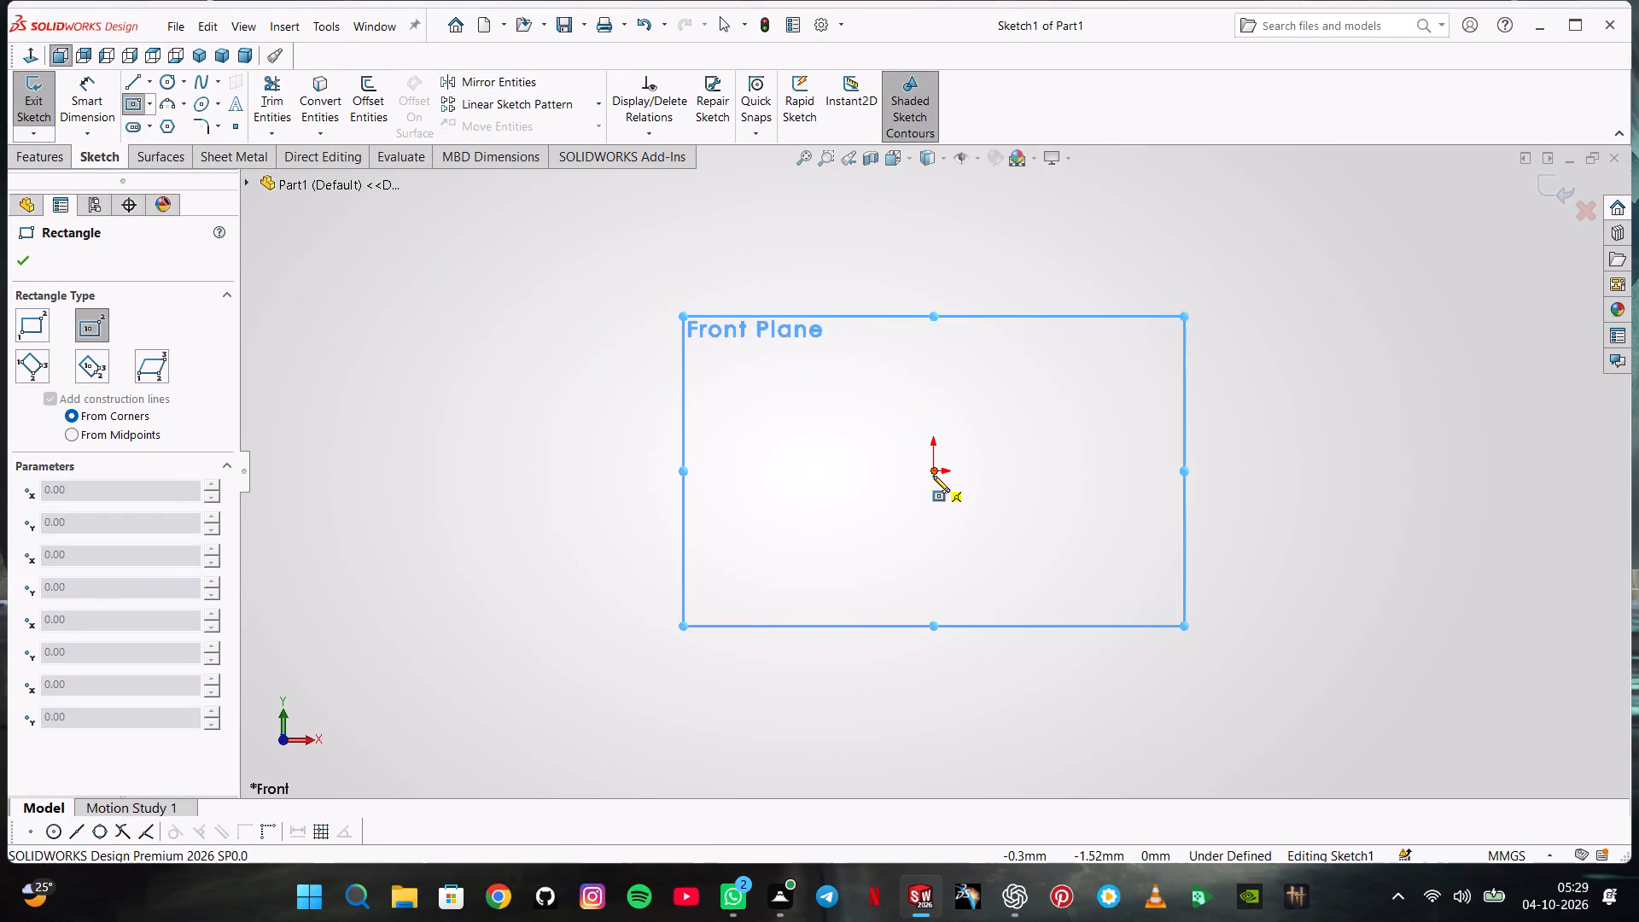
{"action": "left_click", "coordinate": [934, 476]}
{"action": "left_click", "coordinate": [1126, 591]}
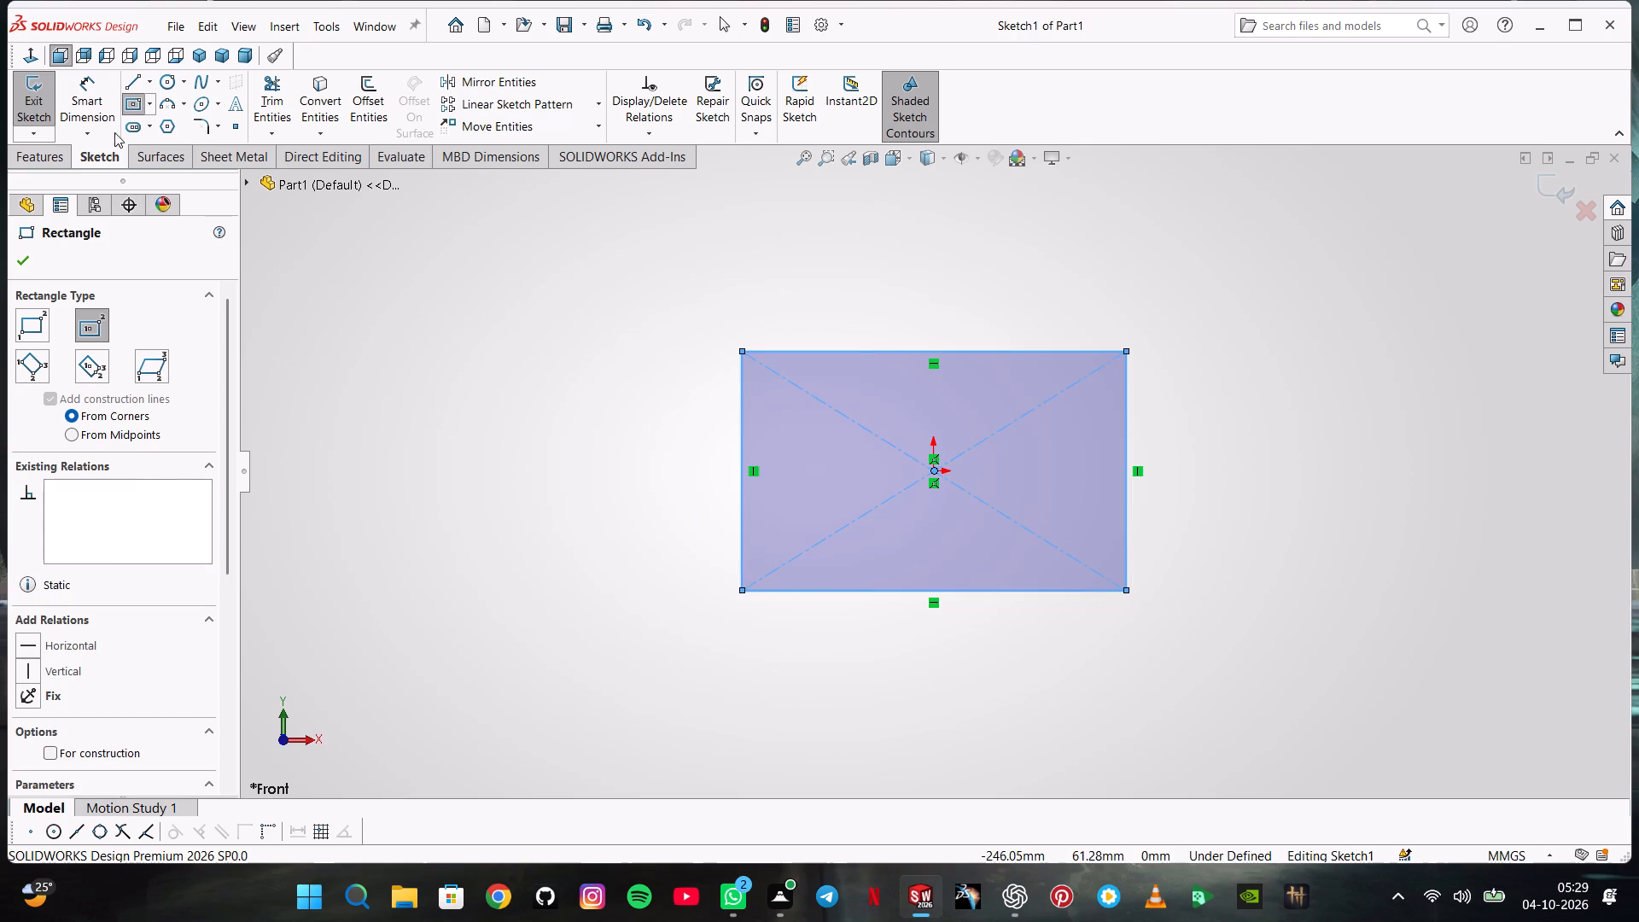
Dimension the rectangle to 125 mm wide and 75 mm high.
{"action": "left_click", "coordinate": [108, 118]}
{"action": "left_click", "coordinate": [941, 359]}
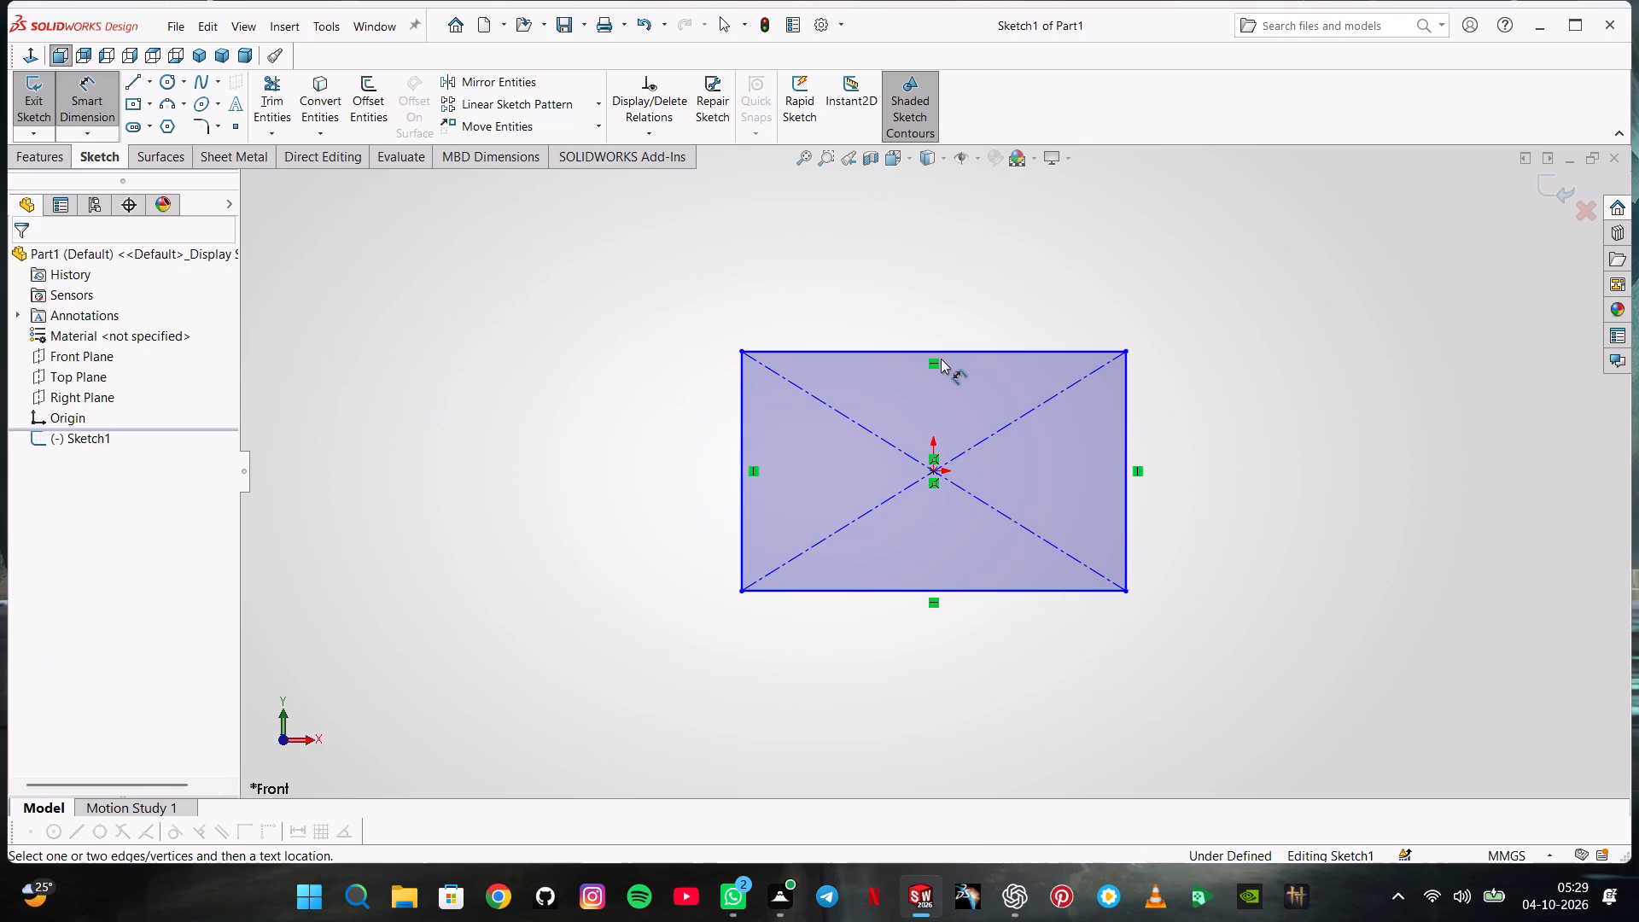
{"action": "left_click", "coordinate": [945, 355]}
{"action": "left_click", "coordinate": [930, 299]}
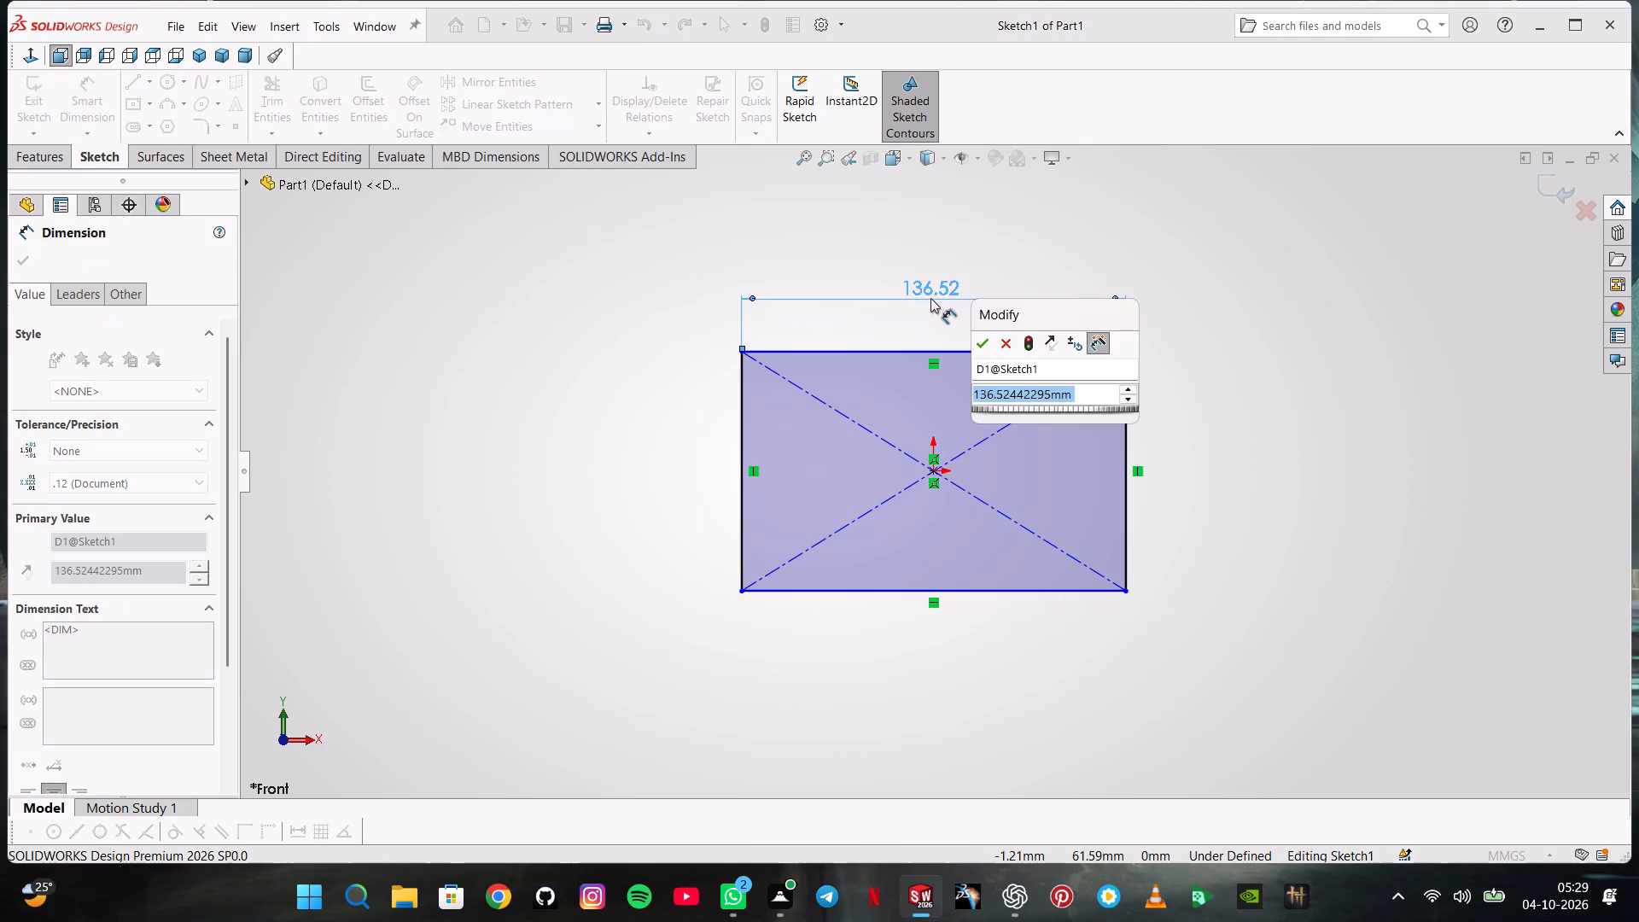
{"action": "type", "text": "125"}
{"action": "key", "text": "Return"}
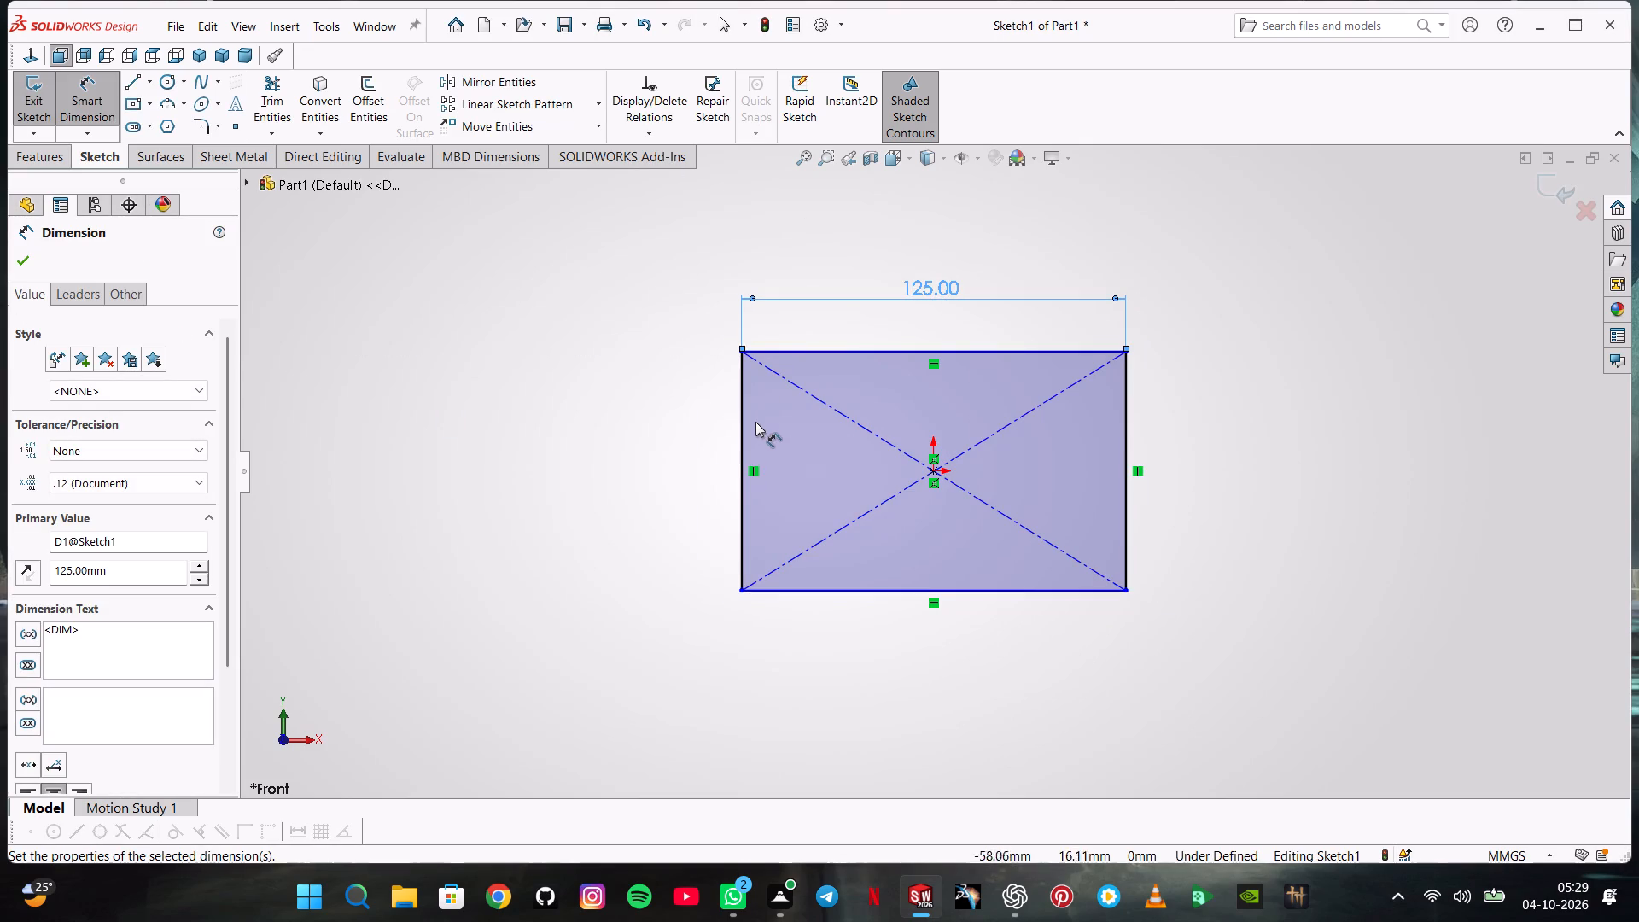
{"action": "left_click", "coordinate": [747, 436]}
{"action": "left_click", "coordinate": [662, 457]}
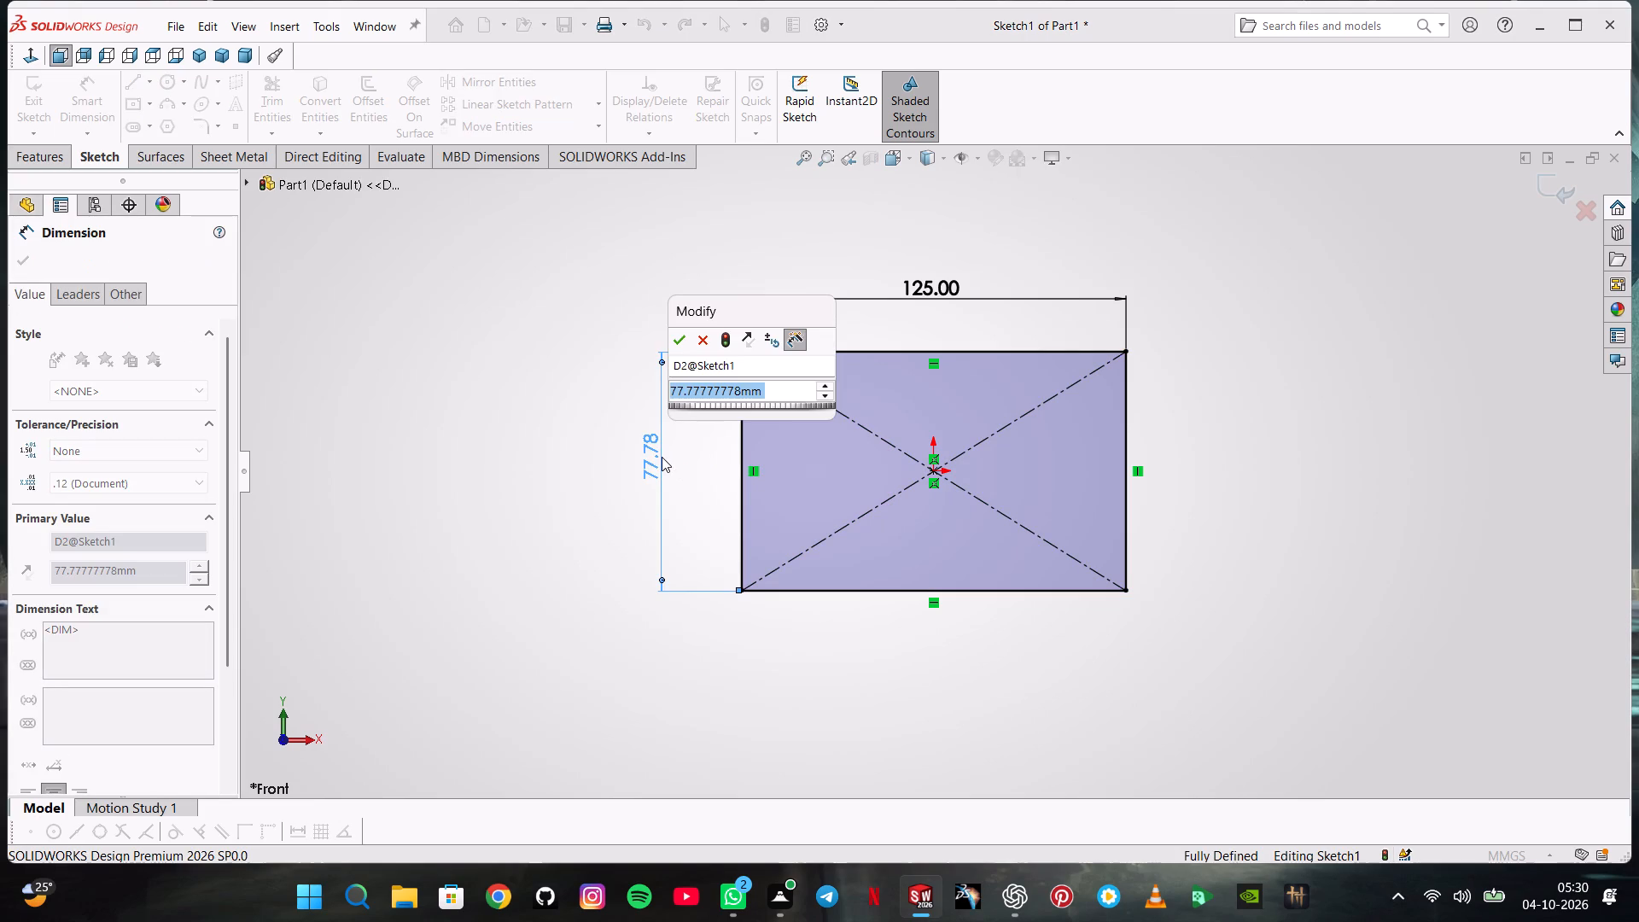
{"action": "type", "text": "75"}
{"action": "key", "text": "Return"}
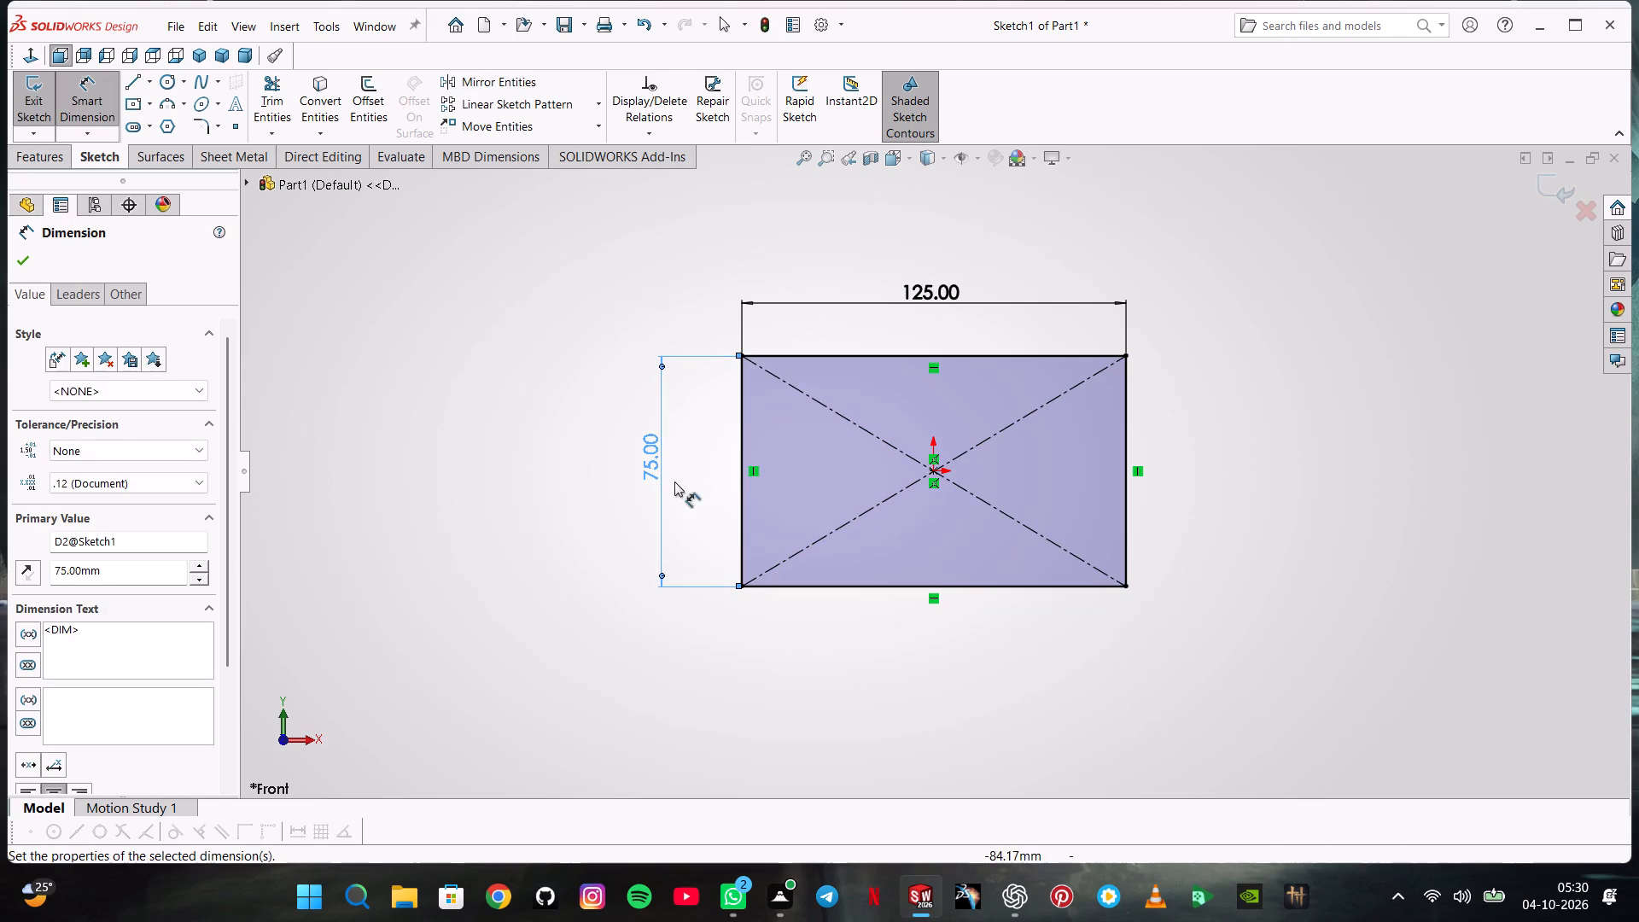
Extrude the rectangle as a blind boss 22 mm deep.
{"action": "left_click", "coordinate": [31, 163]}
{"action": "left_click", "coordinate": [79, 128]}
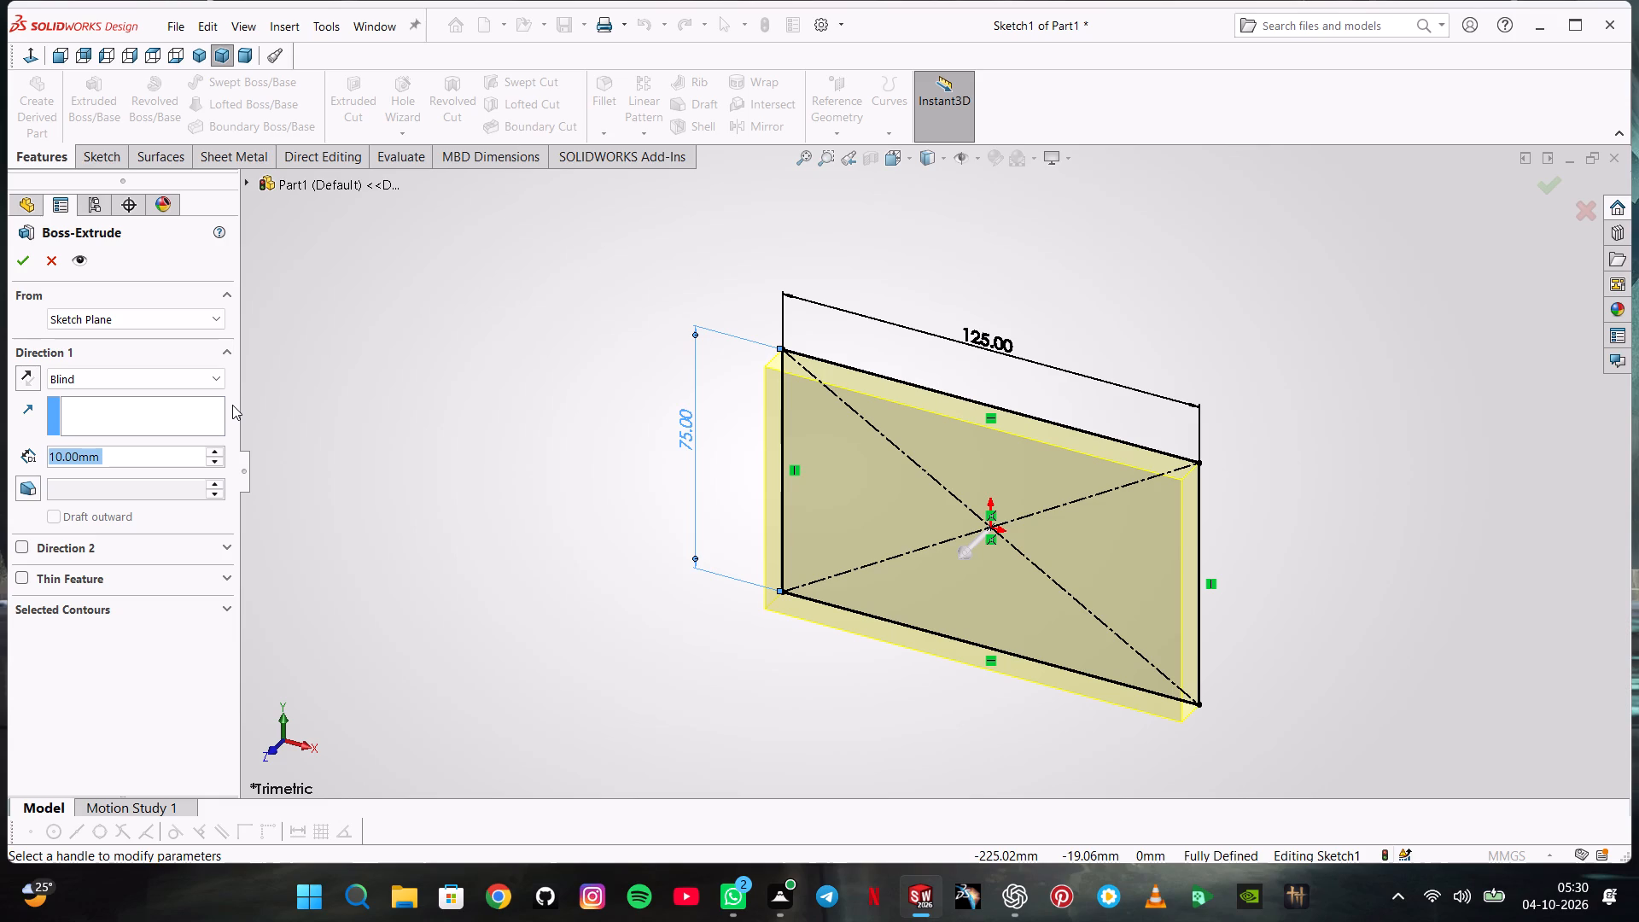
{"action": "type", "text": "22"}
{"action": "key", "text": "Return"}
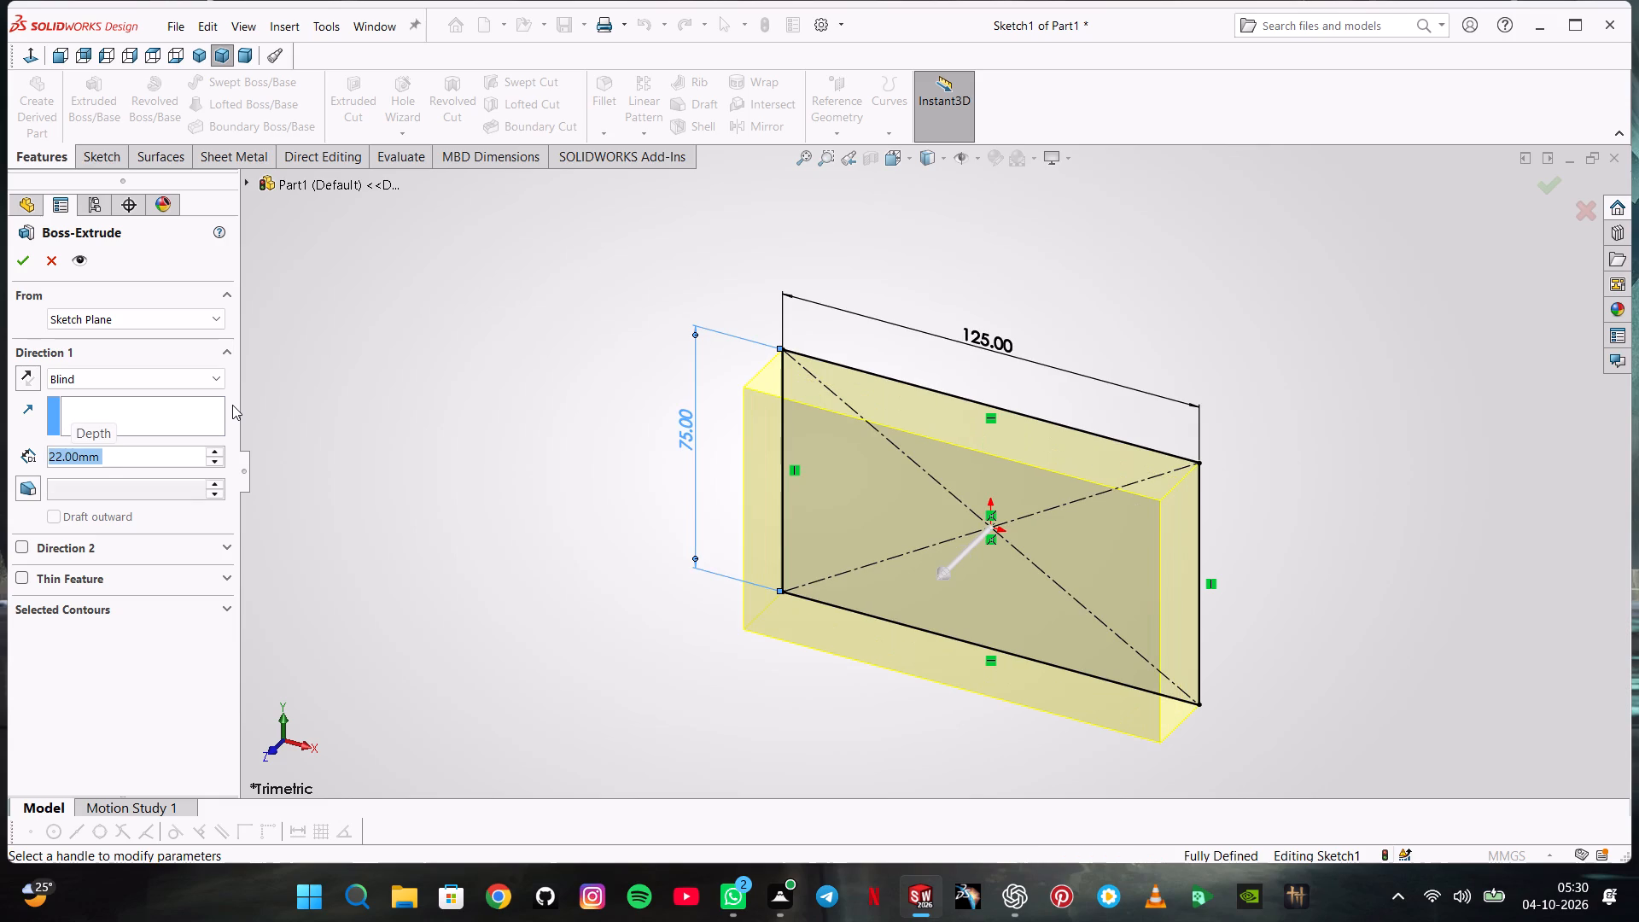
{"action": "key", "text": "Return"}
{"action": "left_click", "coordinate": [509, 297]}
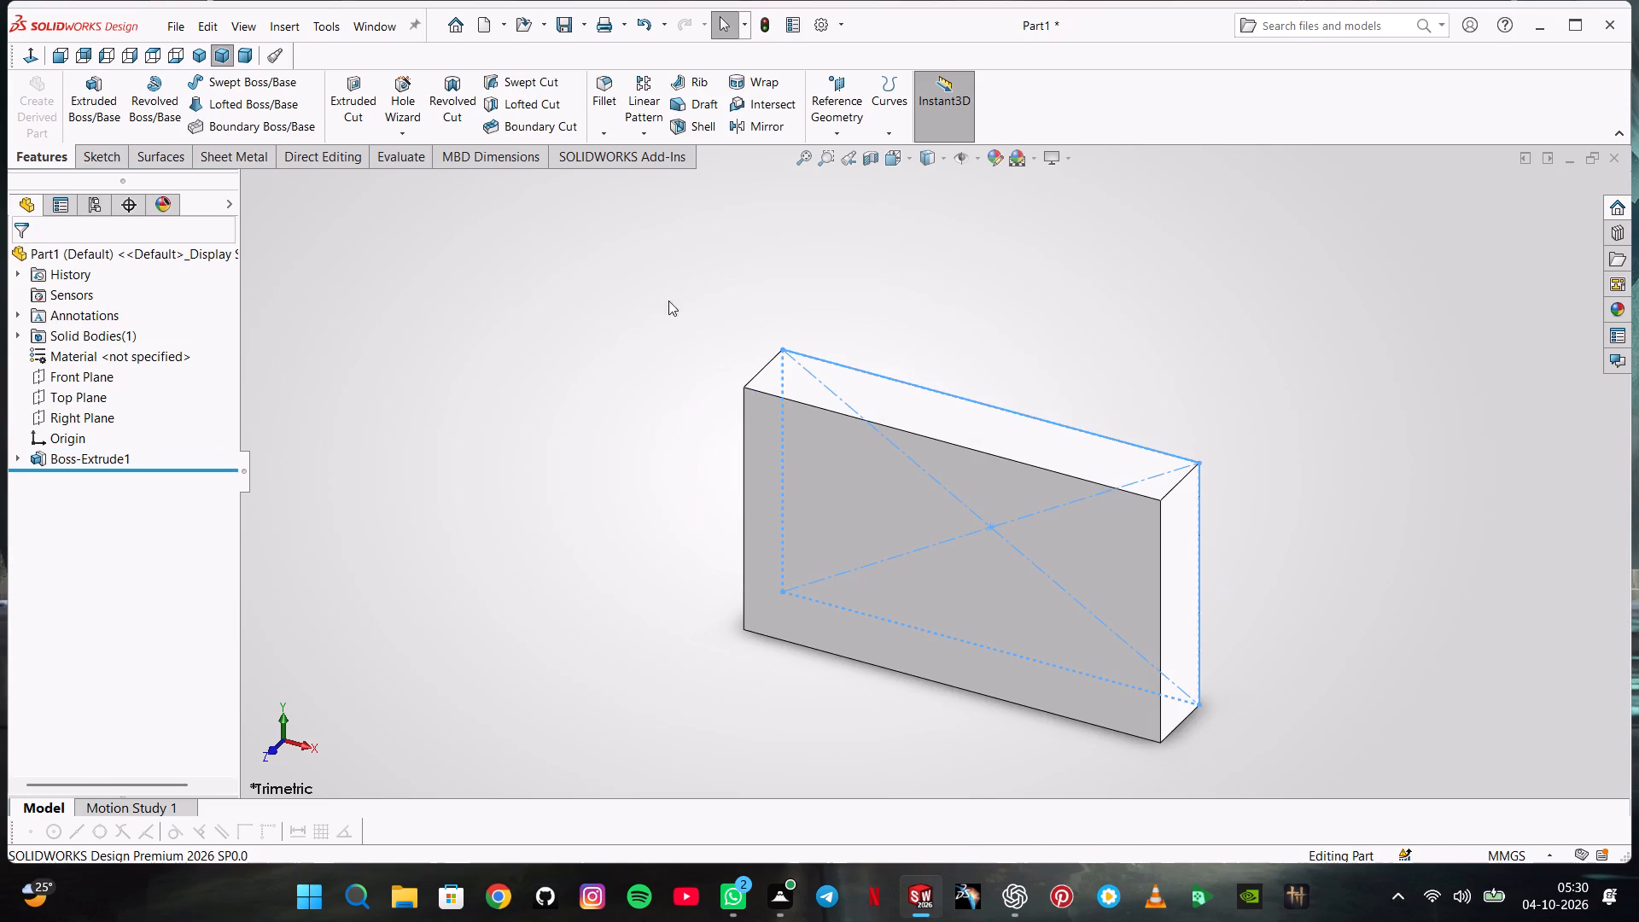
Apply the Warehouse scene to the model view.
{"action": "left_click", "coordinate": [1039, 168]}
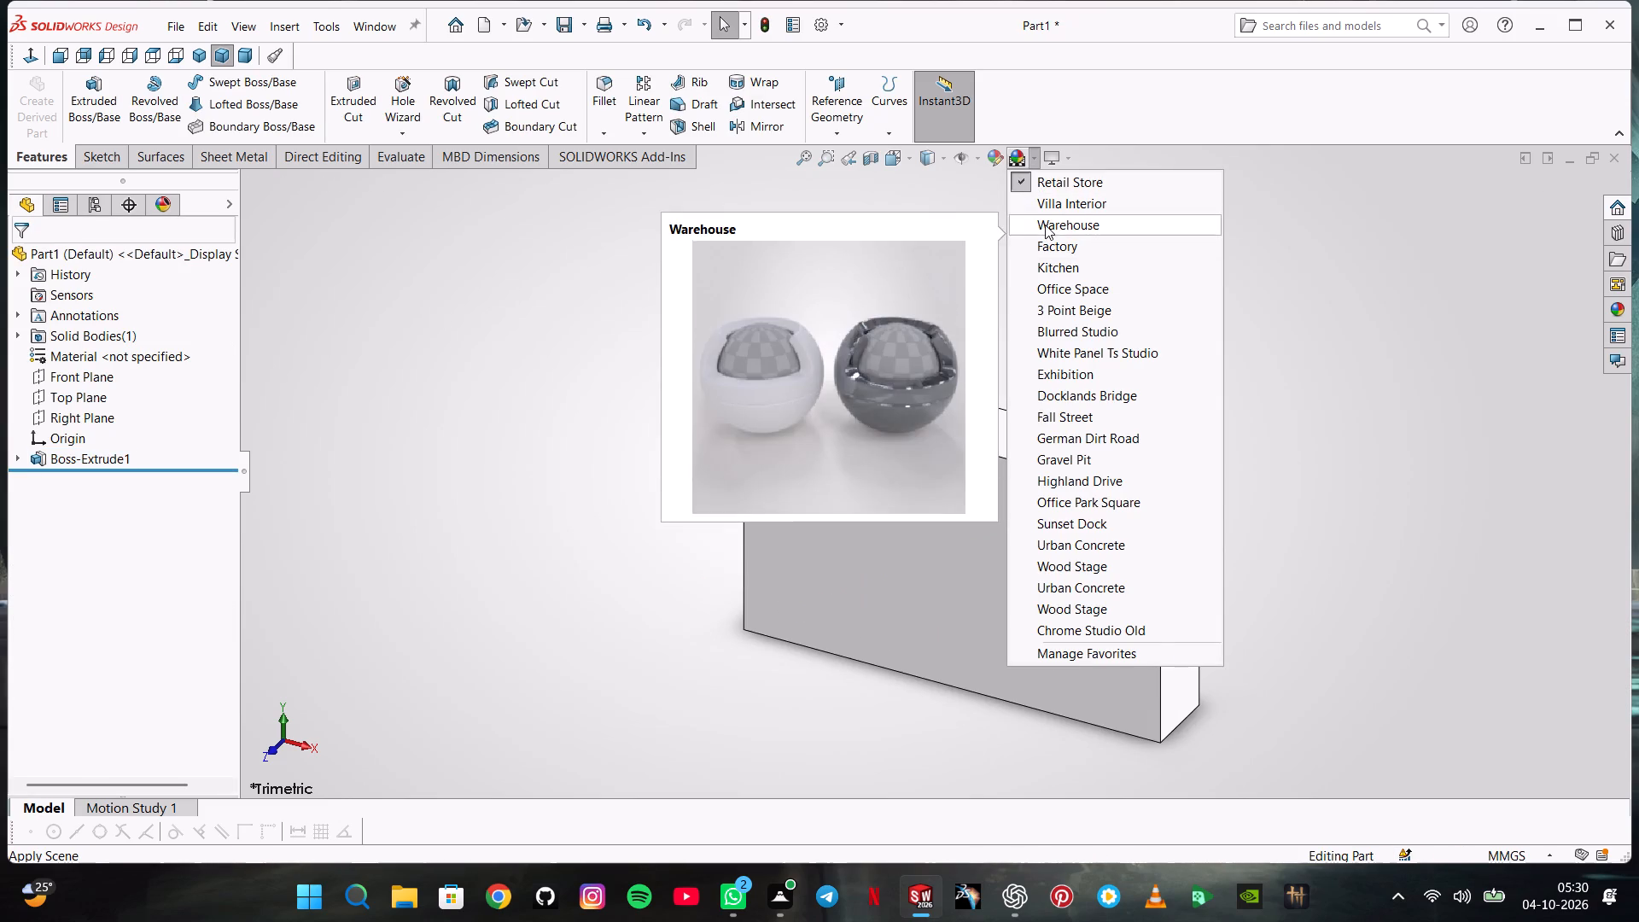
{"action": "left_click", "coordinate": [1046, 225]}
Start a new sketch on the block's large front face.
{"action": "middle_click_drag", "start_coordinate": [963, 518], "coordinate": [1010, 353]}
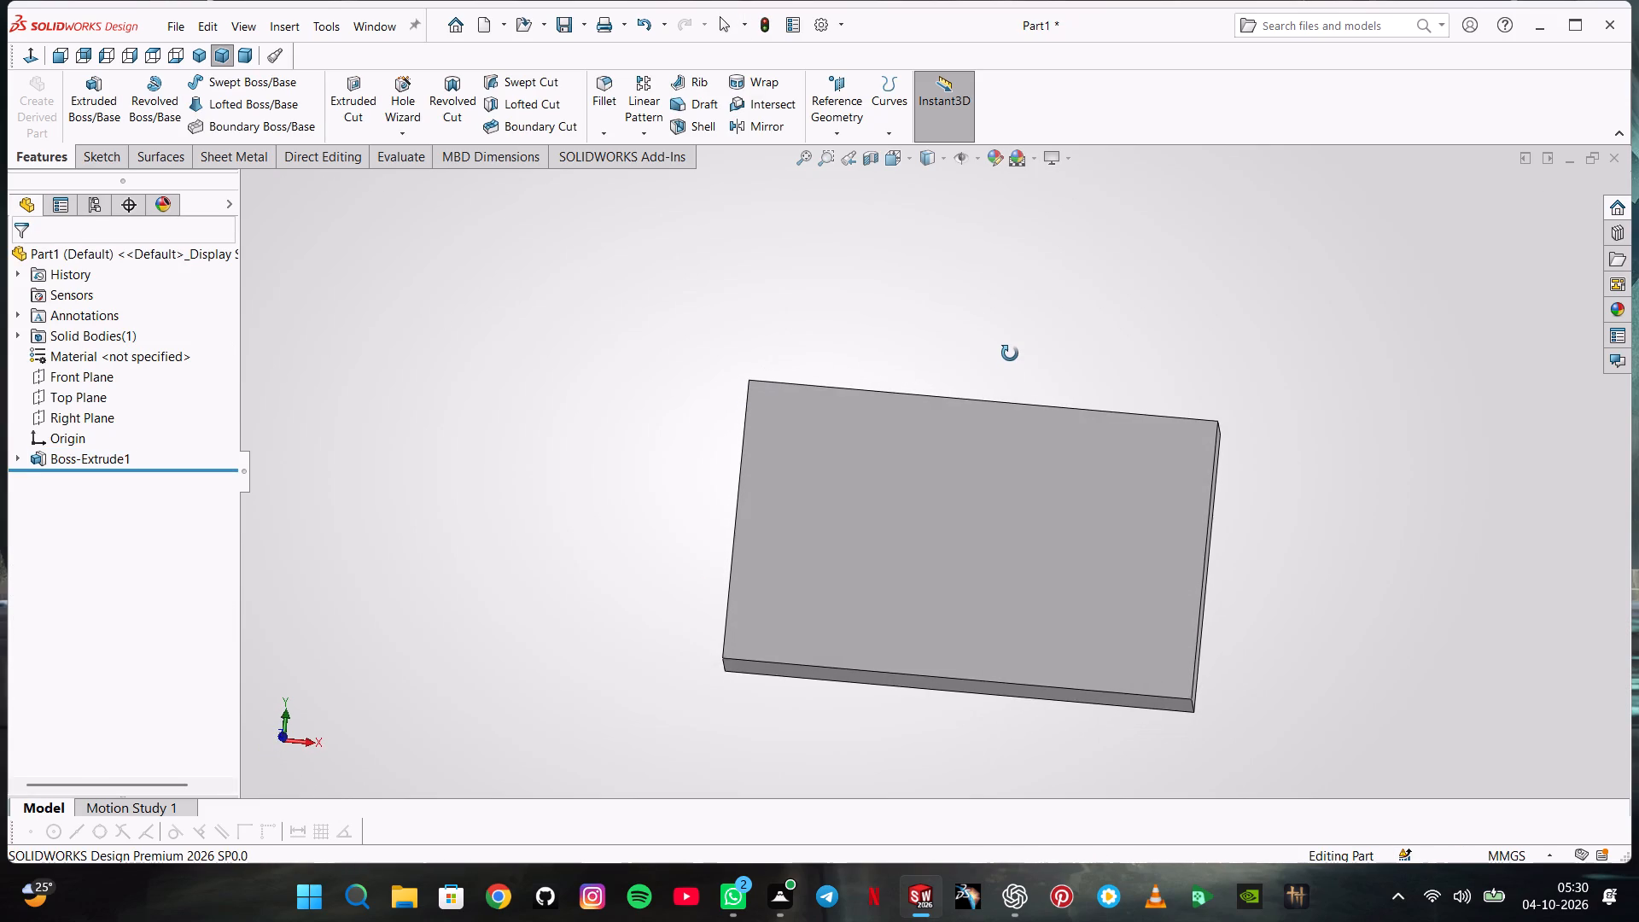
{"action": "middle_click_drag", "start_coordinate": [1010, 353], "coordinate": [1011, 340]}
{"action": "scroll", "coordinate": [1011, 340], "scroll_direction": "up", "scroll_amount": 1}
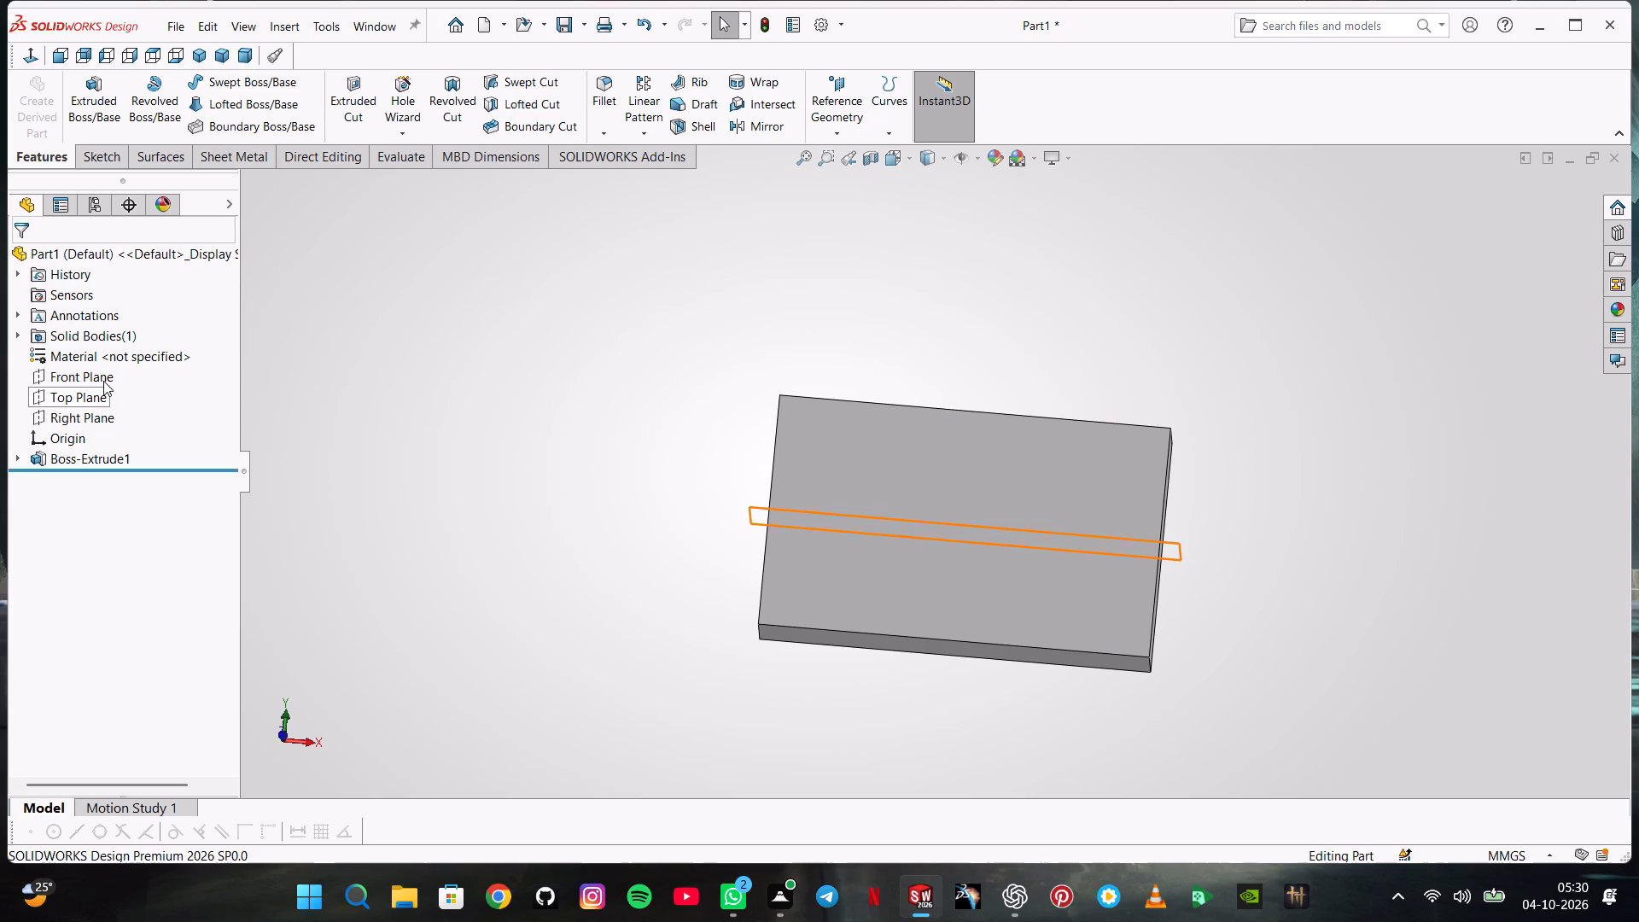
{"action": "left_click", "coordinate": [1112, 526]}
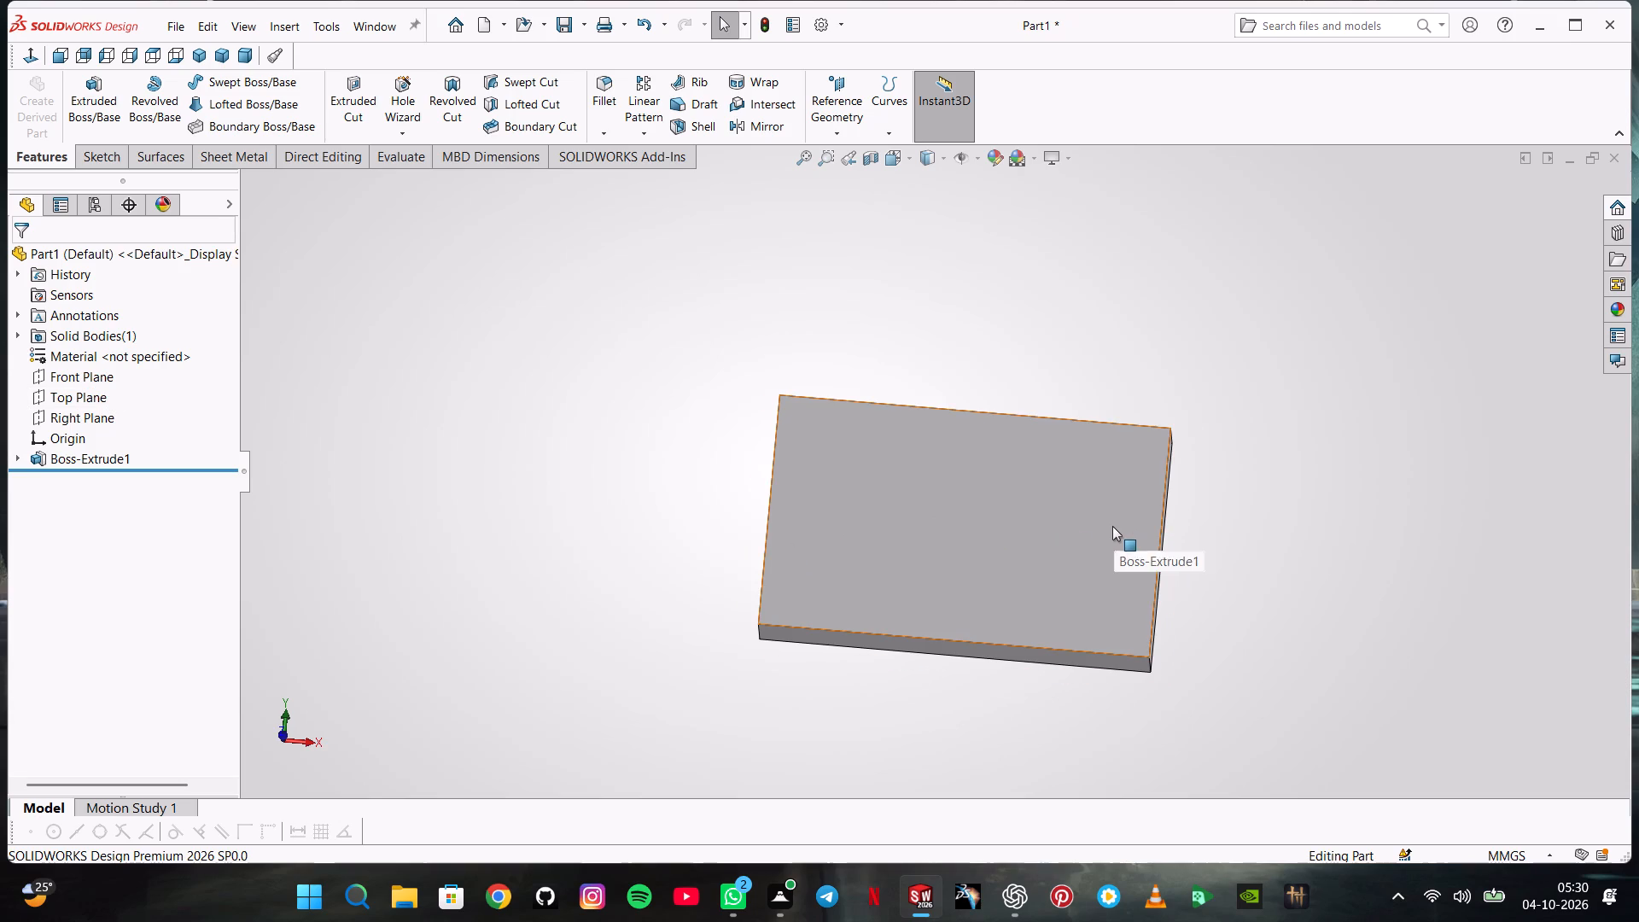
{"action": "left_click", "coordinate": [1202, 476]}
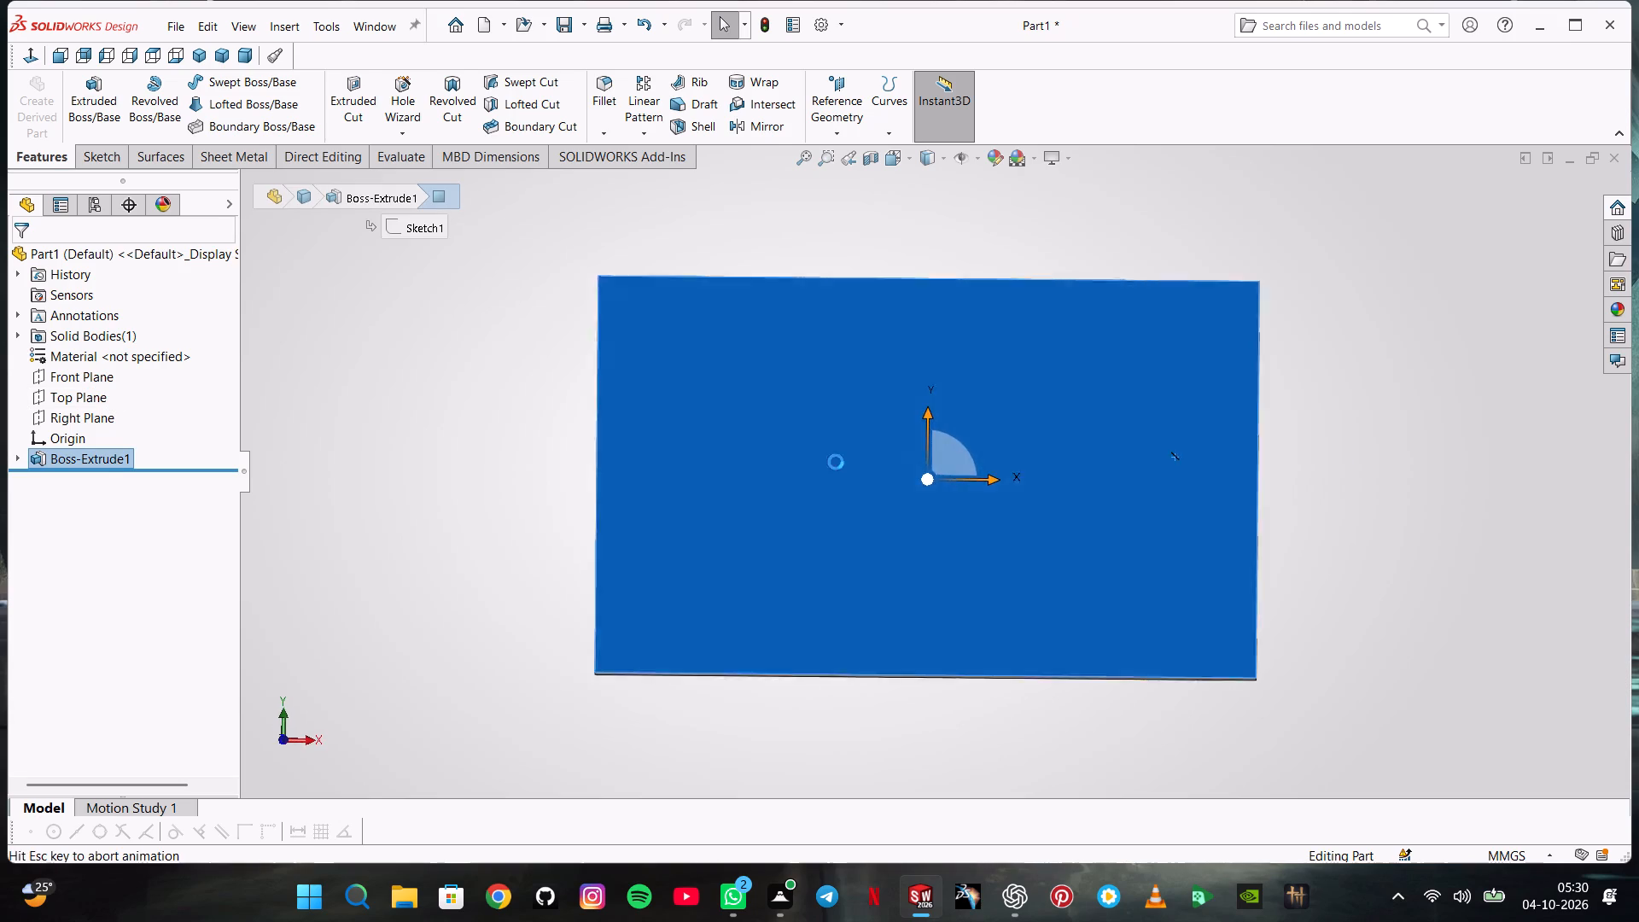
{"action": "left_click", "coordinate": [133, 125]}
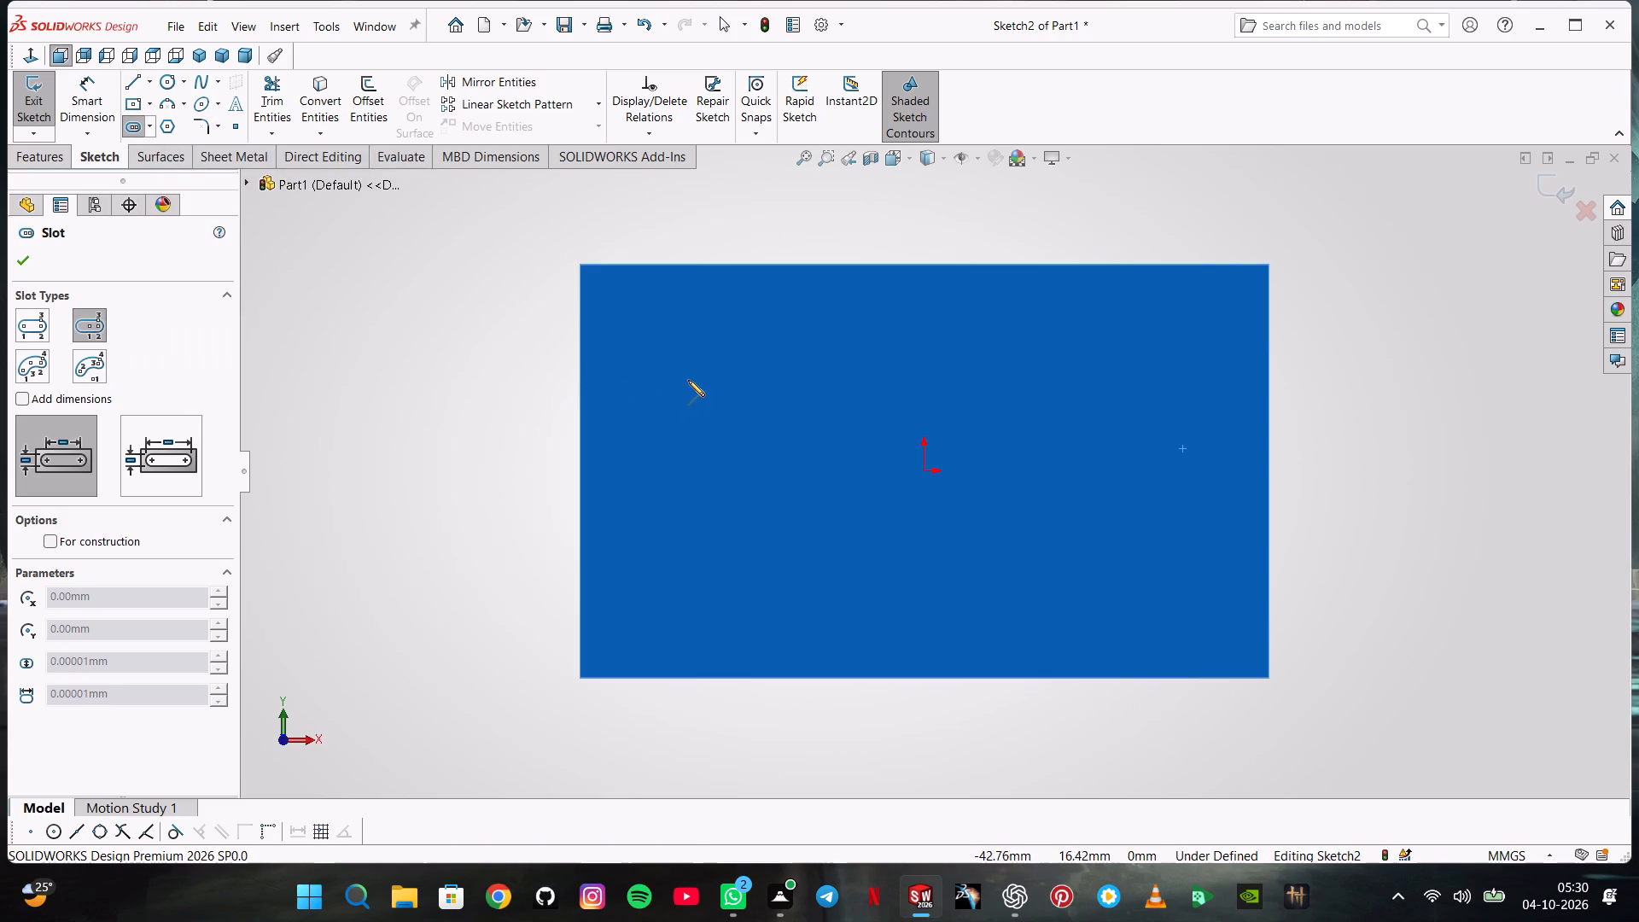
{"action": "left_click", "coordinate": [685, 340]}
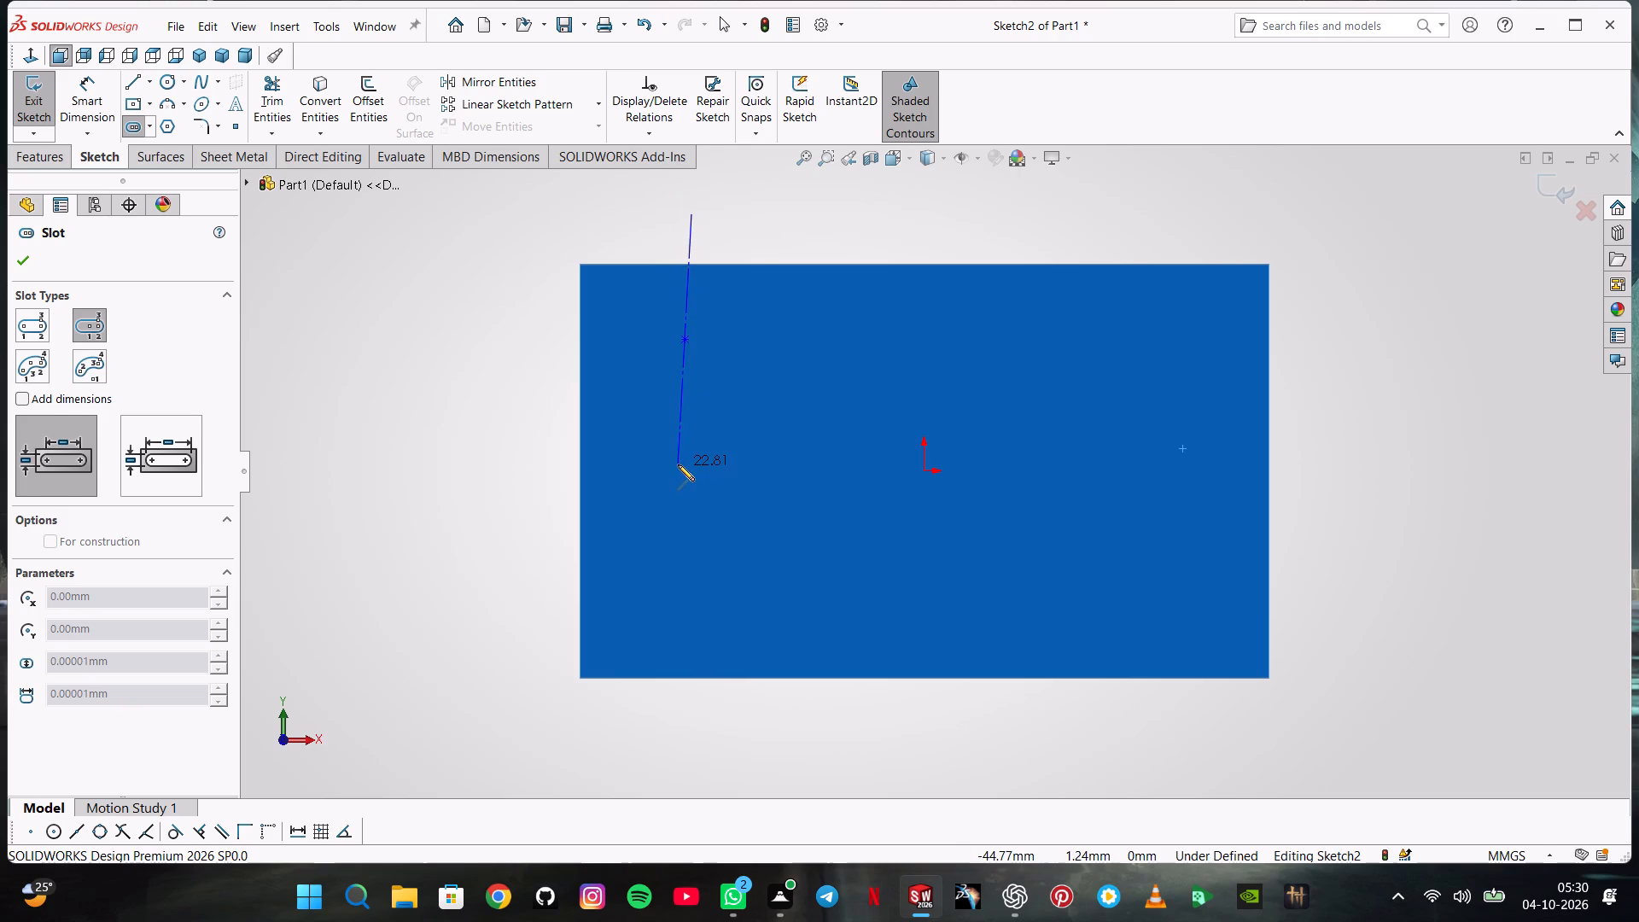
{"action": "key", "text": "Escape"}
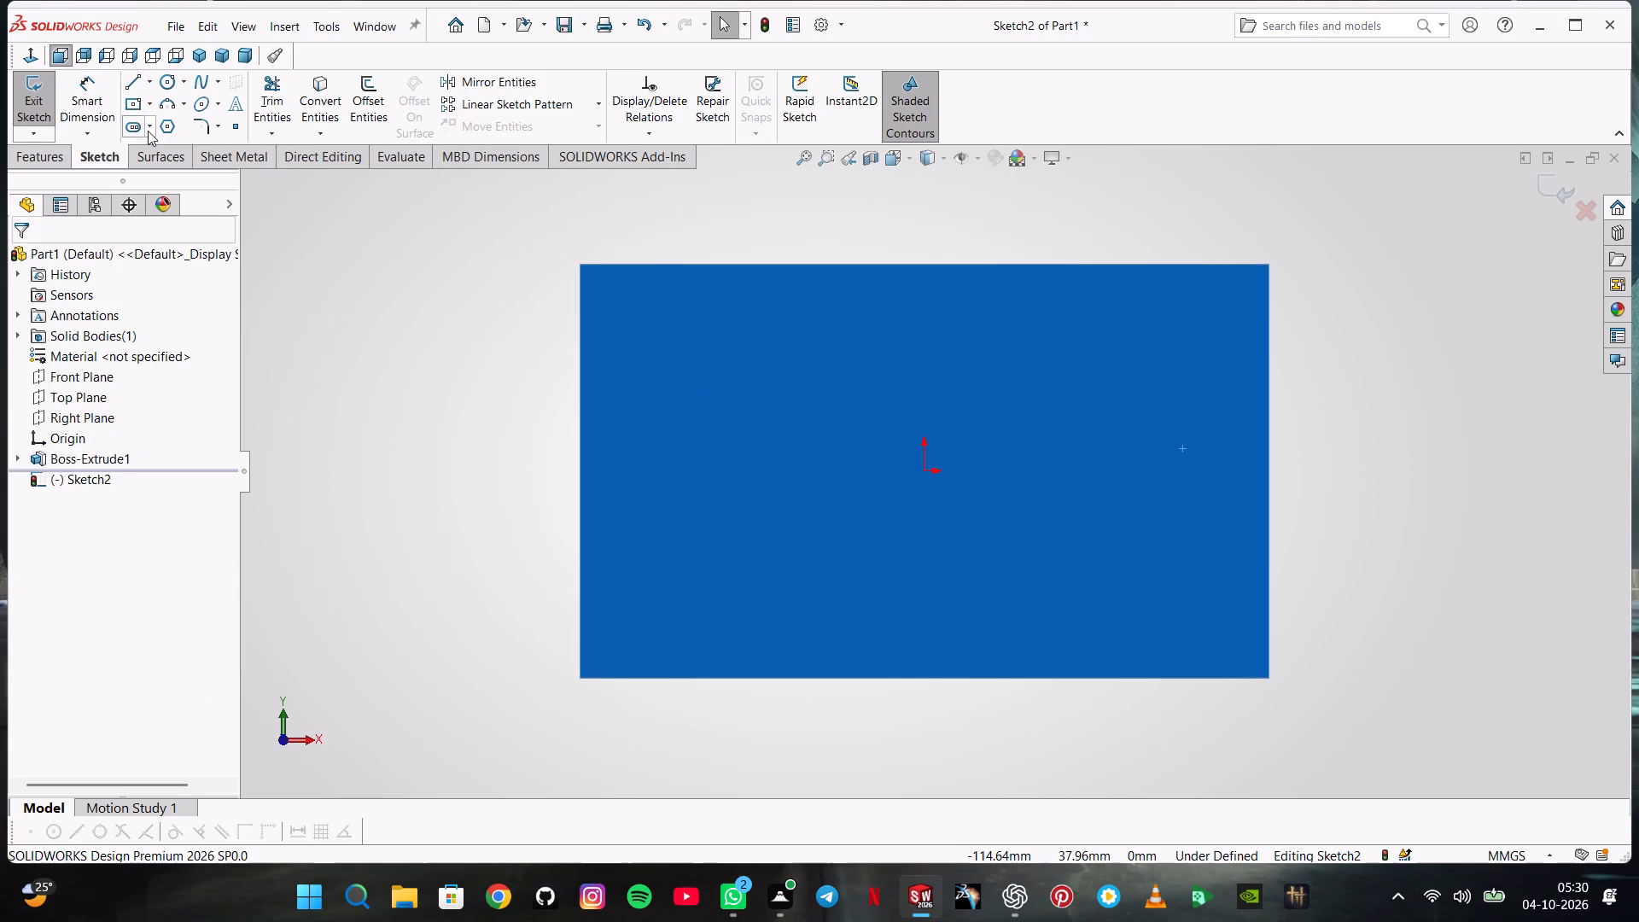
Sketch a vertical straight slot about 39 mm between centres and 12 mm wide near the face's left edge.
{"action": "left_click", "coordinate": [149, 131]}
{"action": "left_click", "coordinate": [151, 146]}
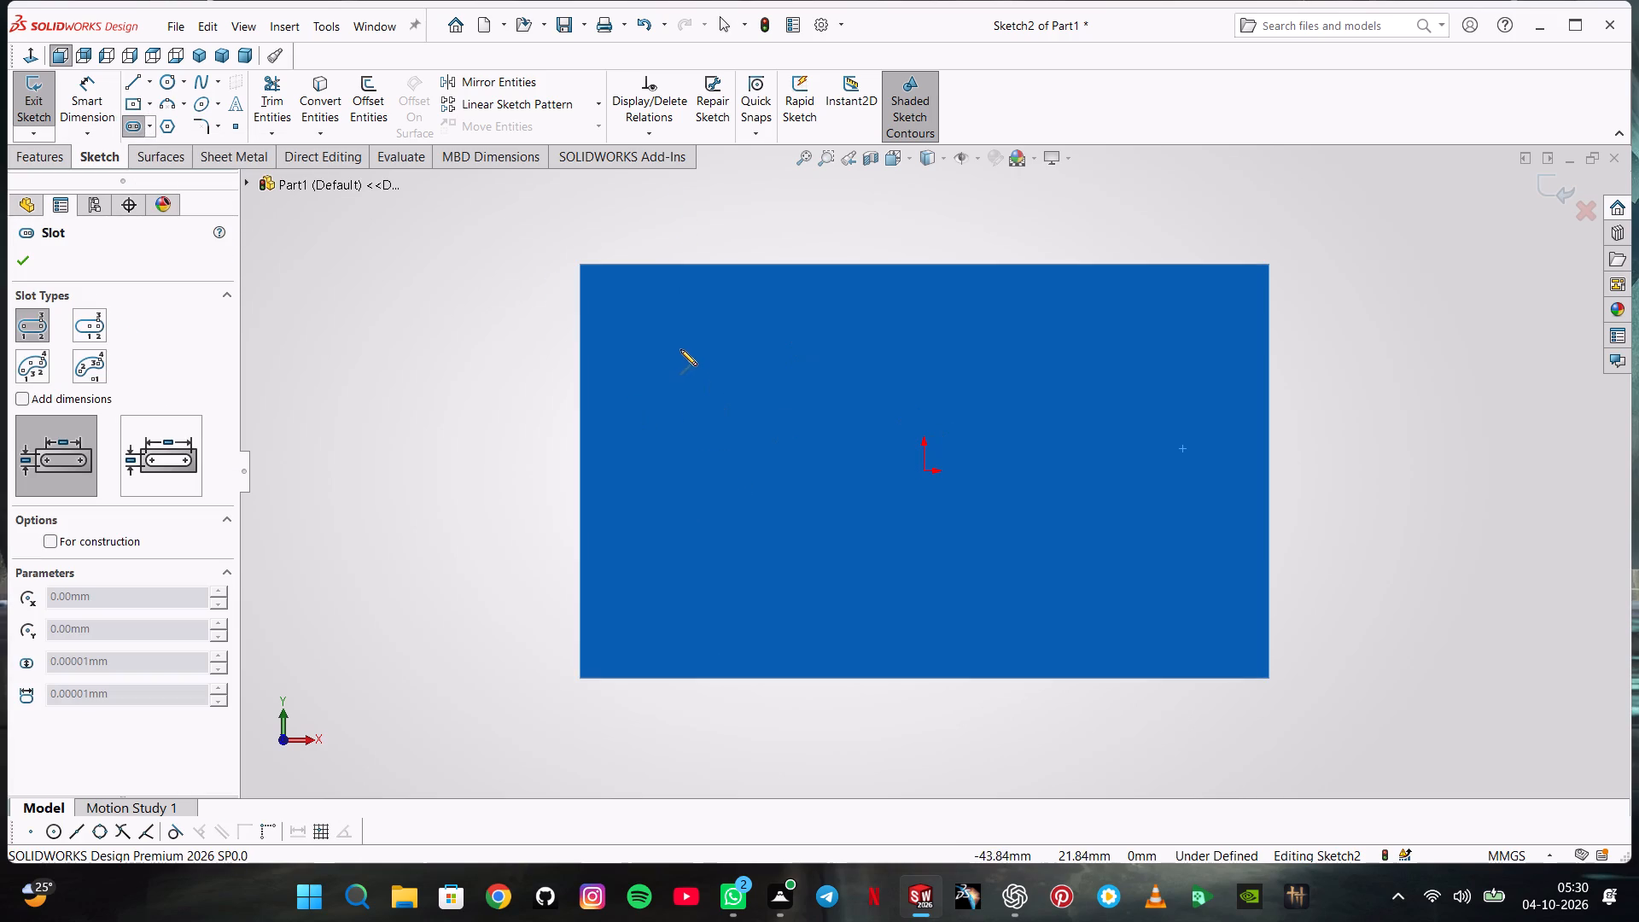
{"action": "left_click", "coordinate": [680, 347]}
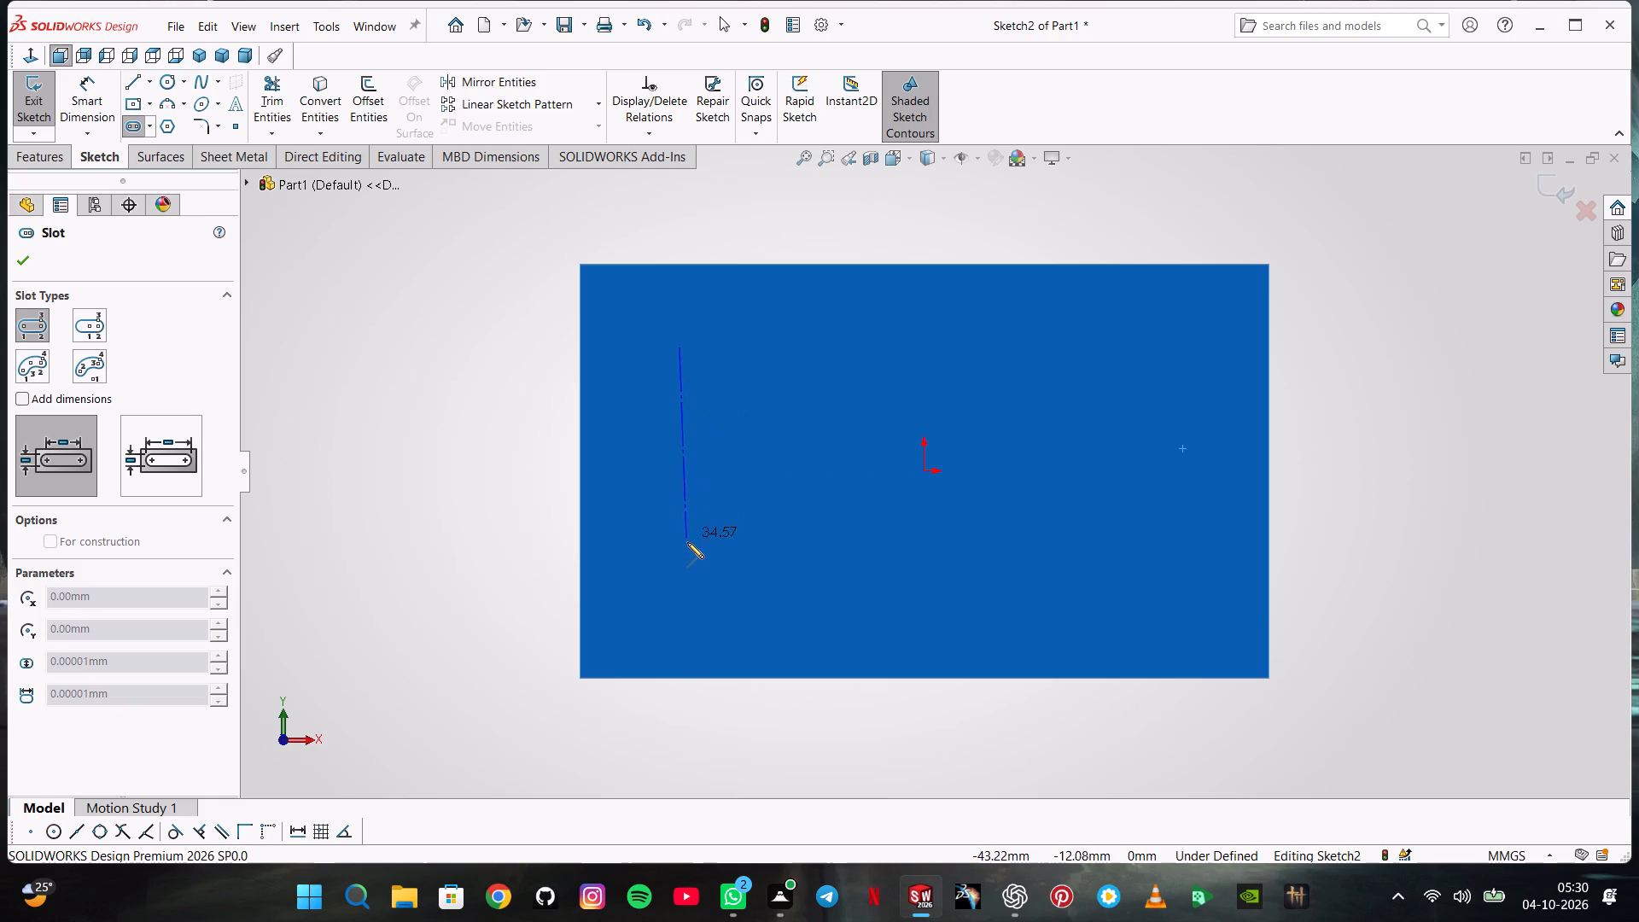
{"action": "left_click", "coordinate": [684, 563]}
{"action": "left_click", "coordinate": [713, 566]}
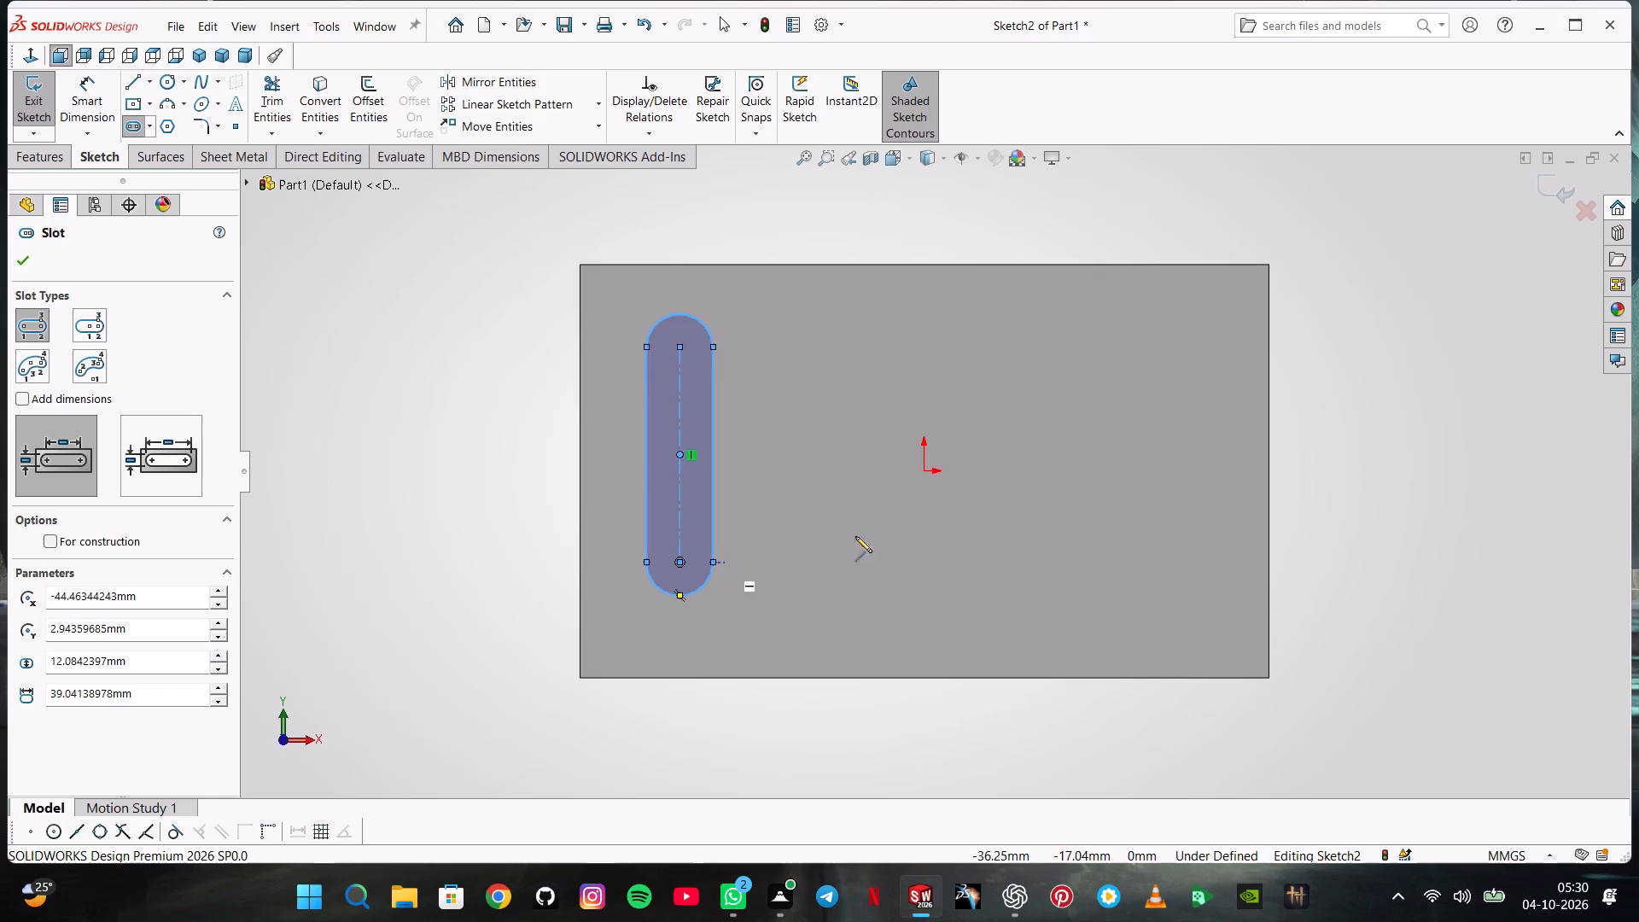
Sketch a second vertical straight slot near the face's right edge, level with the first, about 39 mm between centres and 15 mm wide.
{"action": "left_click", "coordinate": [1188, 344]}
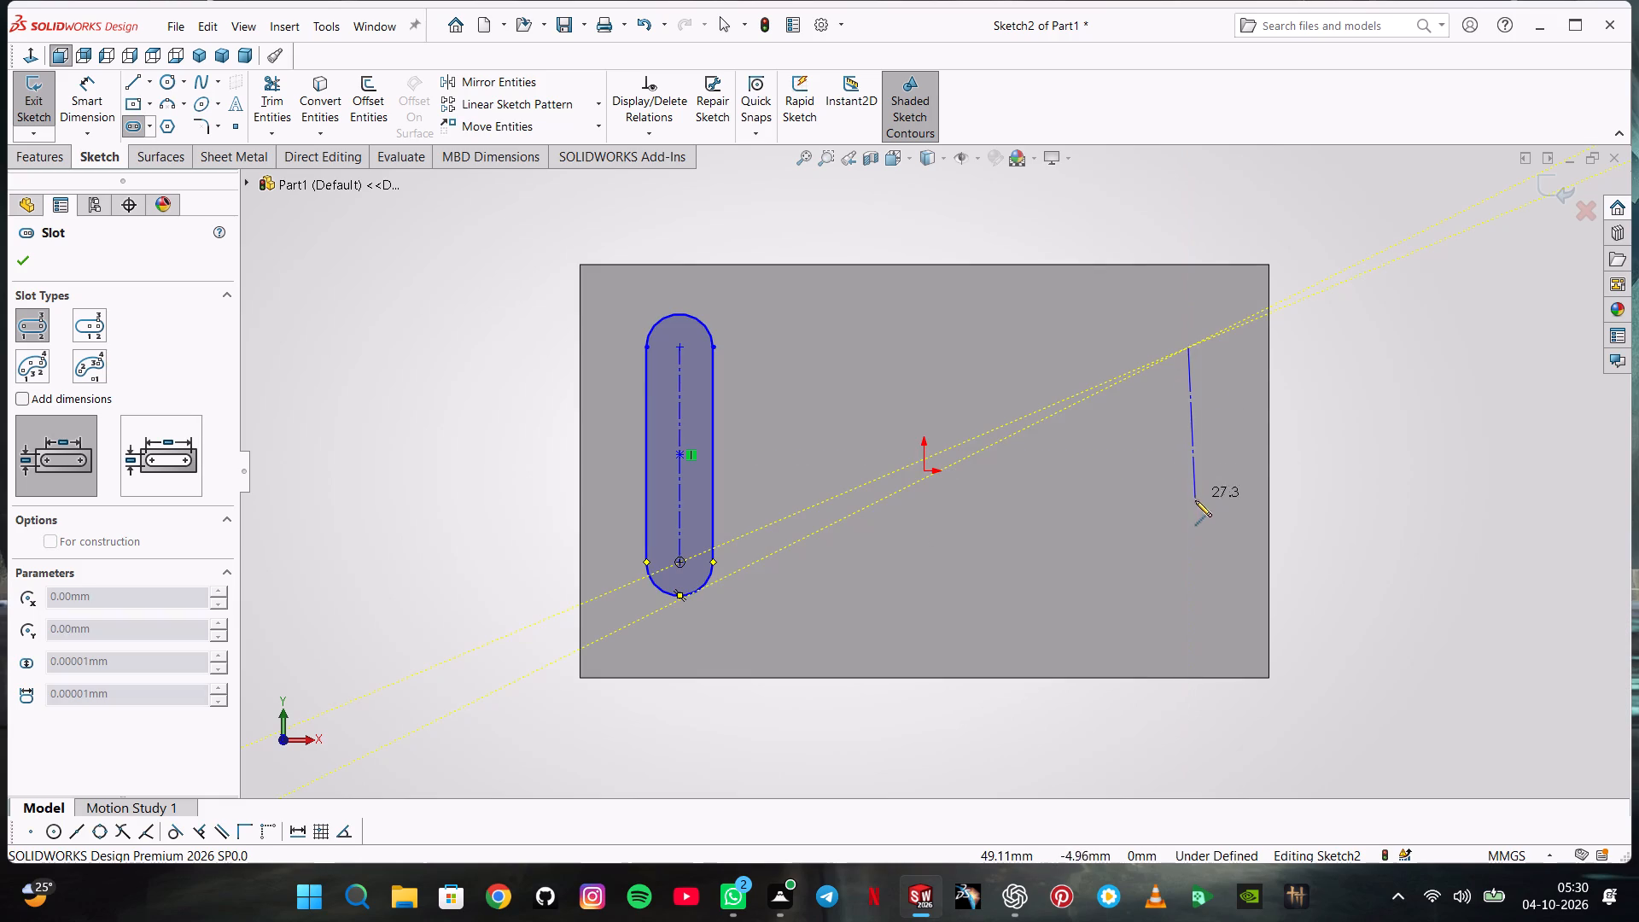
{"action": "left_click", "coordinate": [1187, 563]}
{"action": "left_click", "coordinate": [1229, 575]}
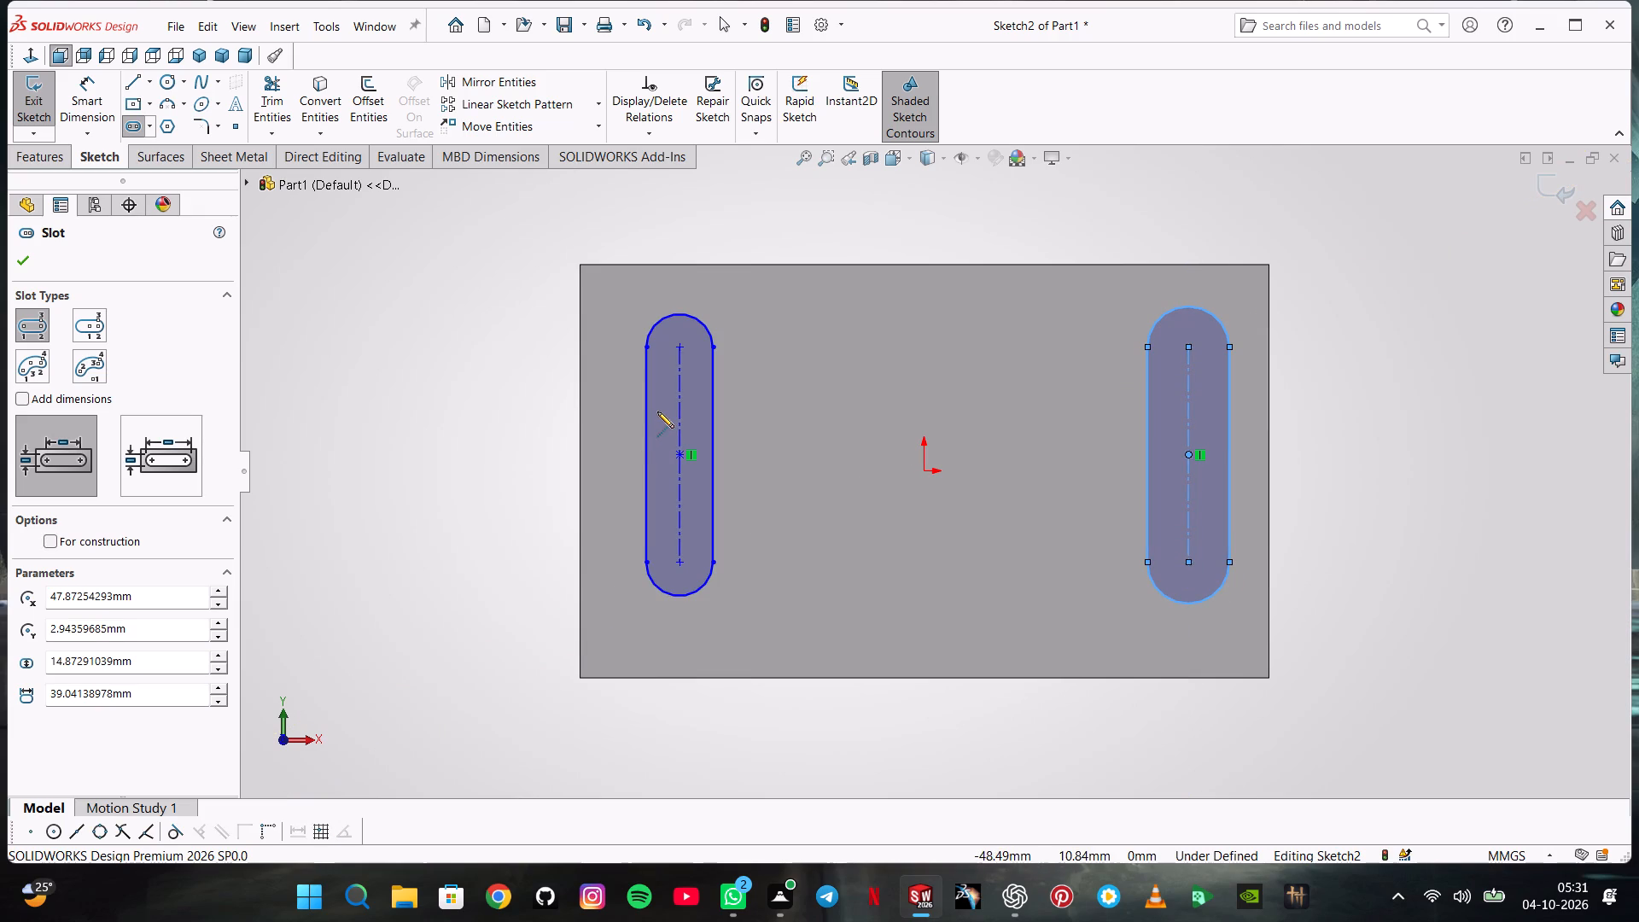
{"action": "left_click", "coordinate": [657, 411]}
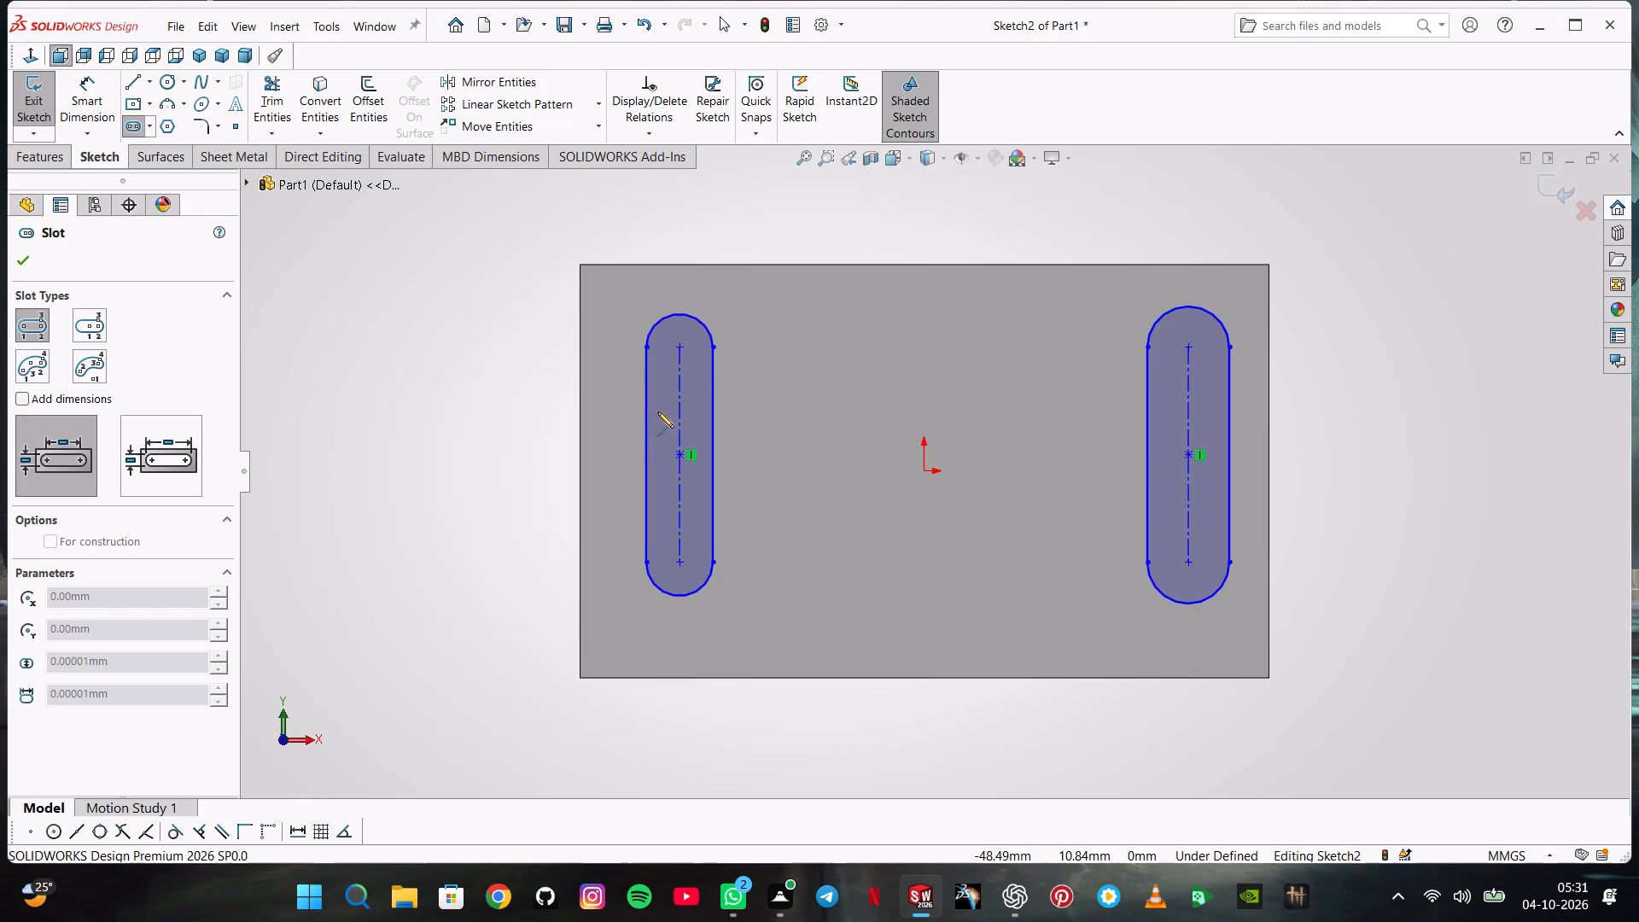
{"action": "key", "text": "Escape"}
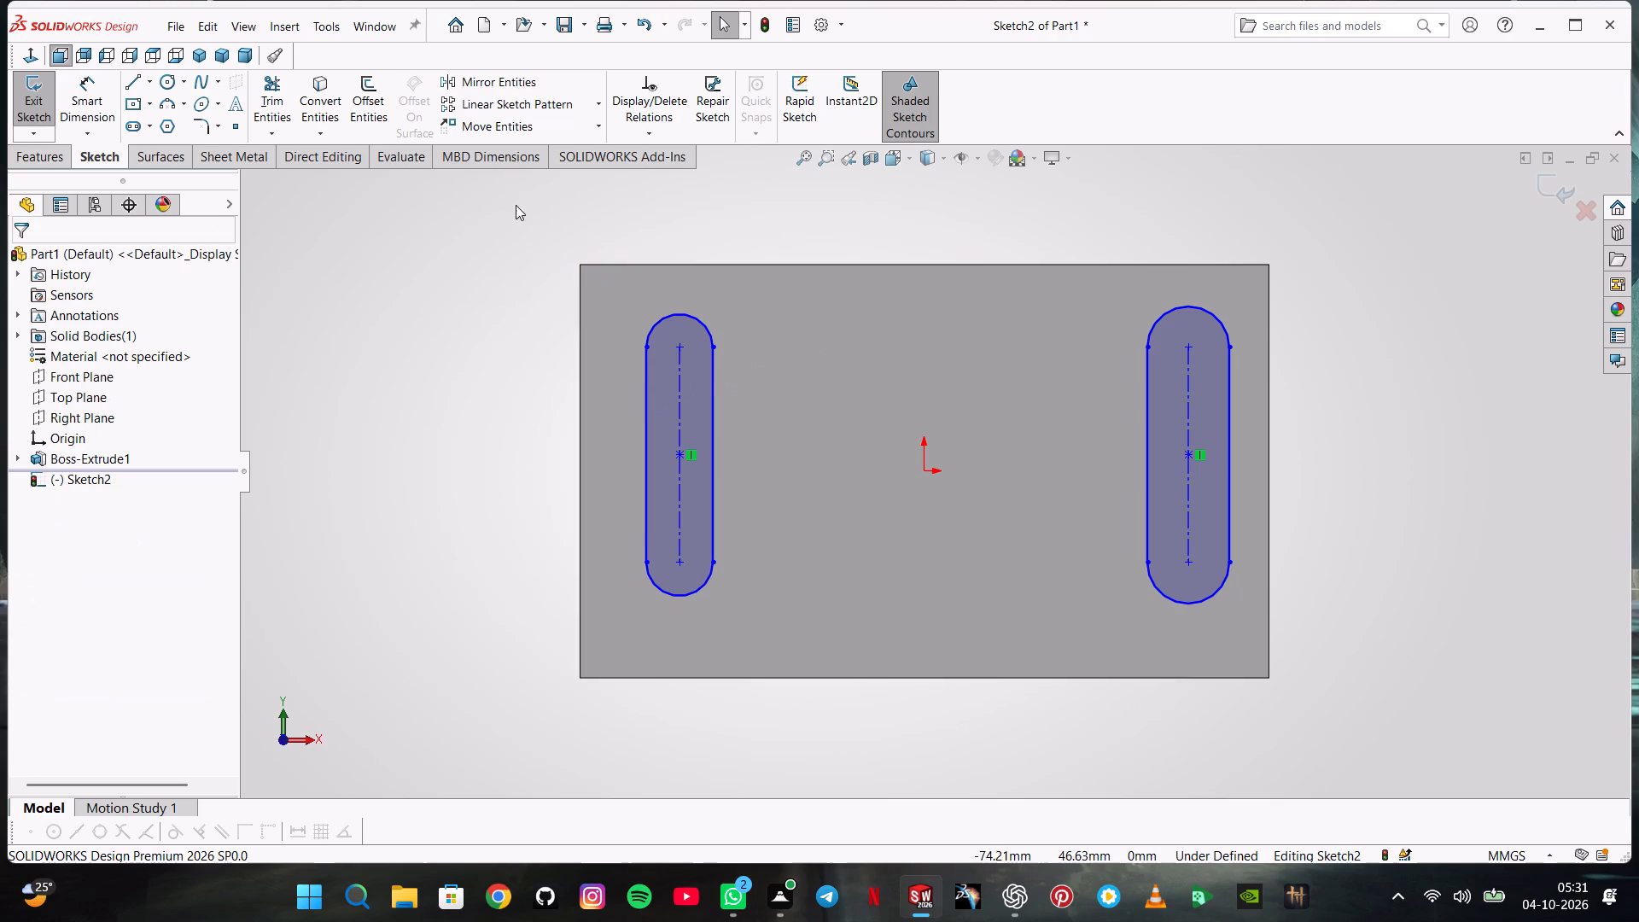
Dimension the centre-to-centre length of both the left and right slots to 17 mm.
{"action": "left_click", "coordinate": [97, 111]}
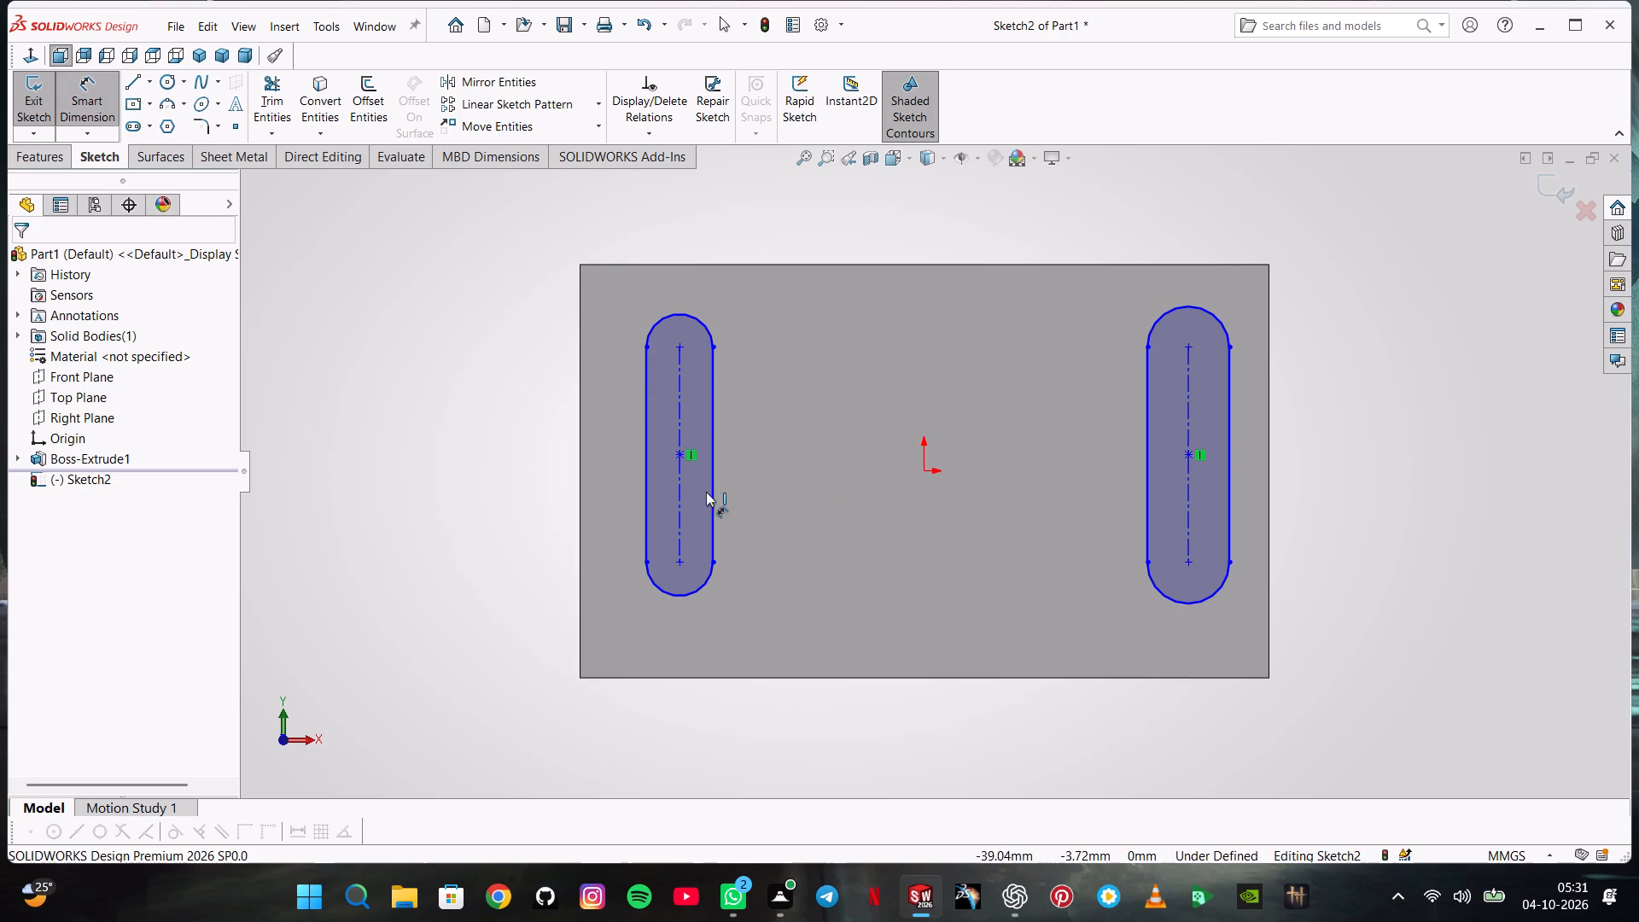
{"action": "left_click", "coordinate": [680, 411]}
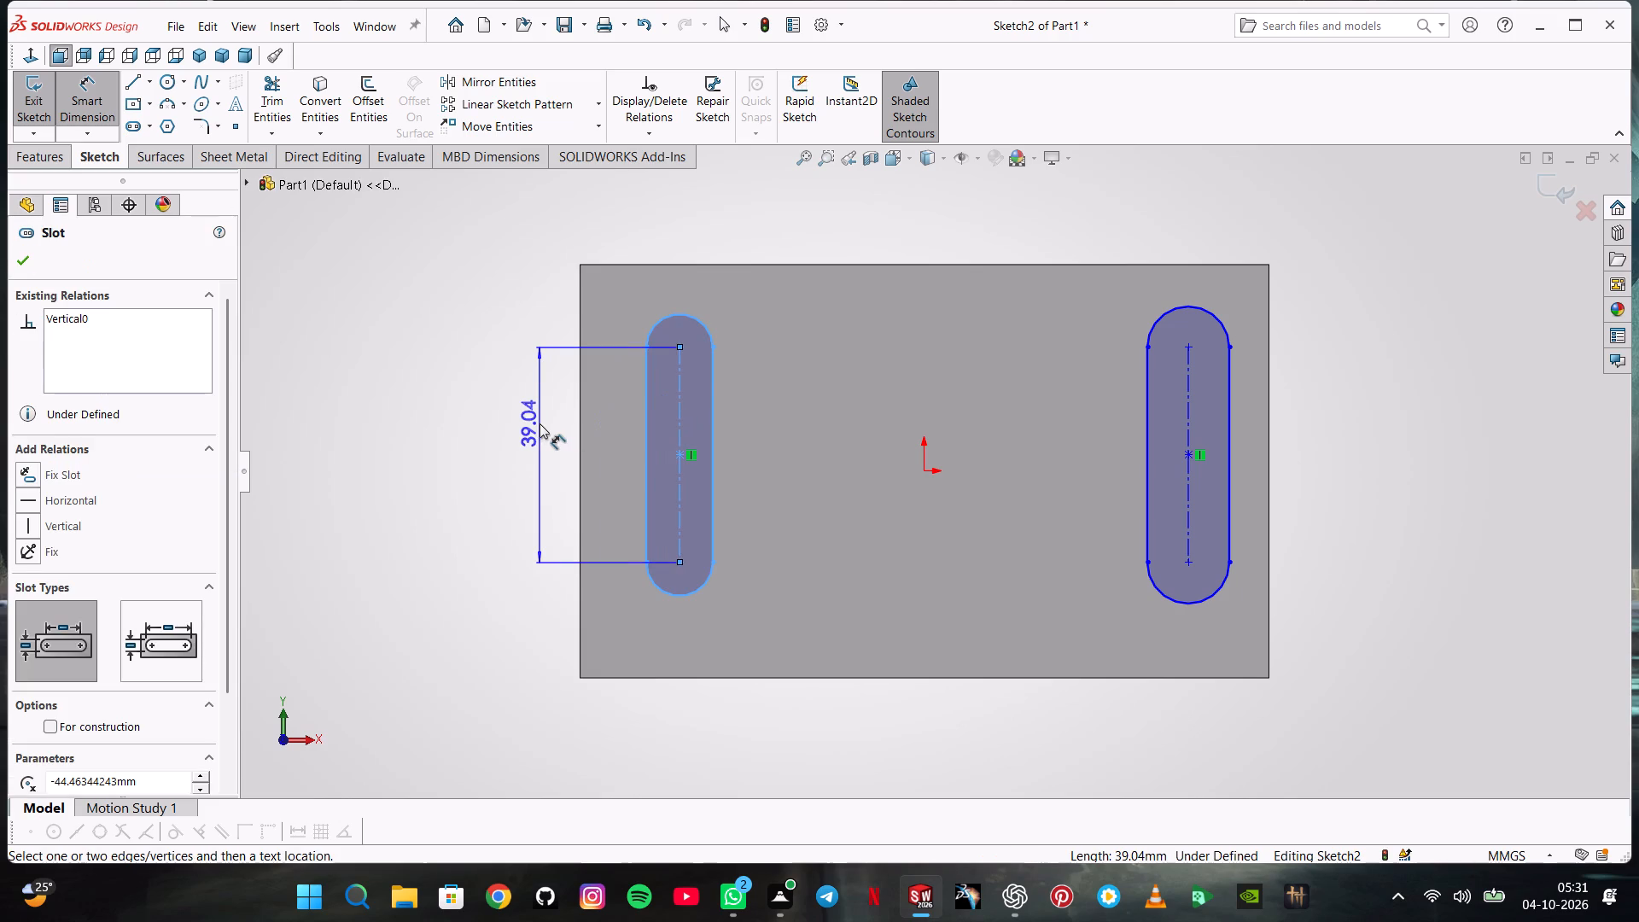
{"action": "left_click", "coordinate": [540, 423]}
{"action": "type", "text": "17"}
{"action": "key", "text": "Return"}
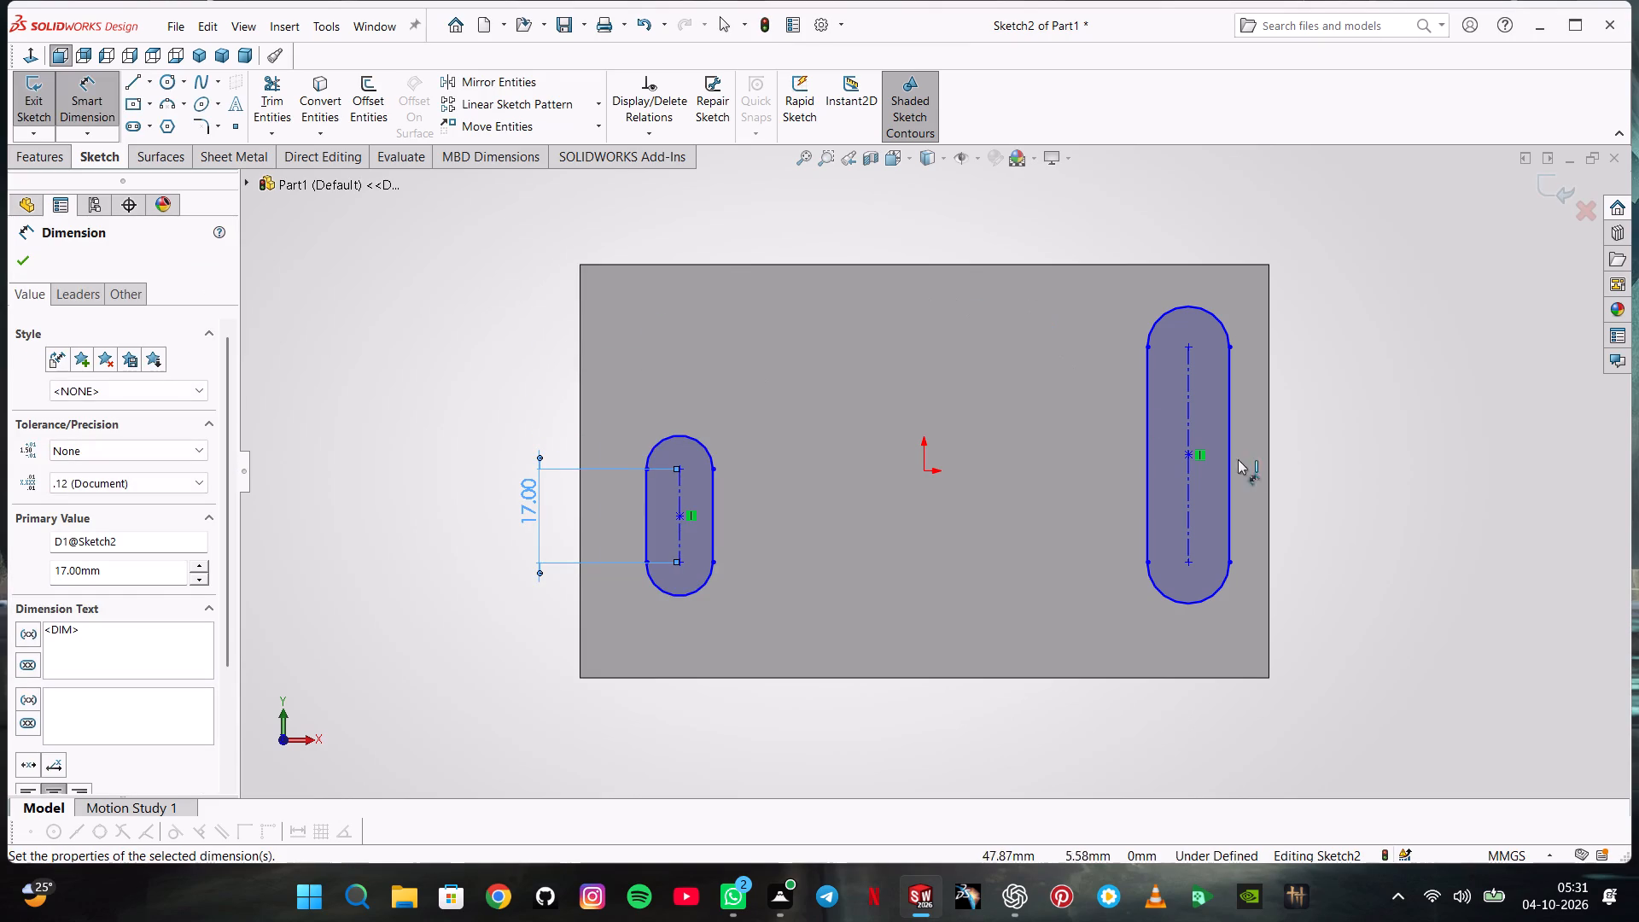
{"action": "left_click", "coordinate": [1189, 414]}
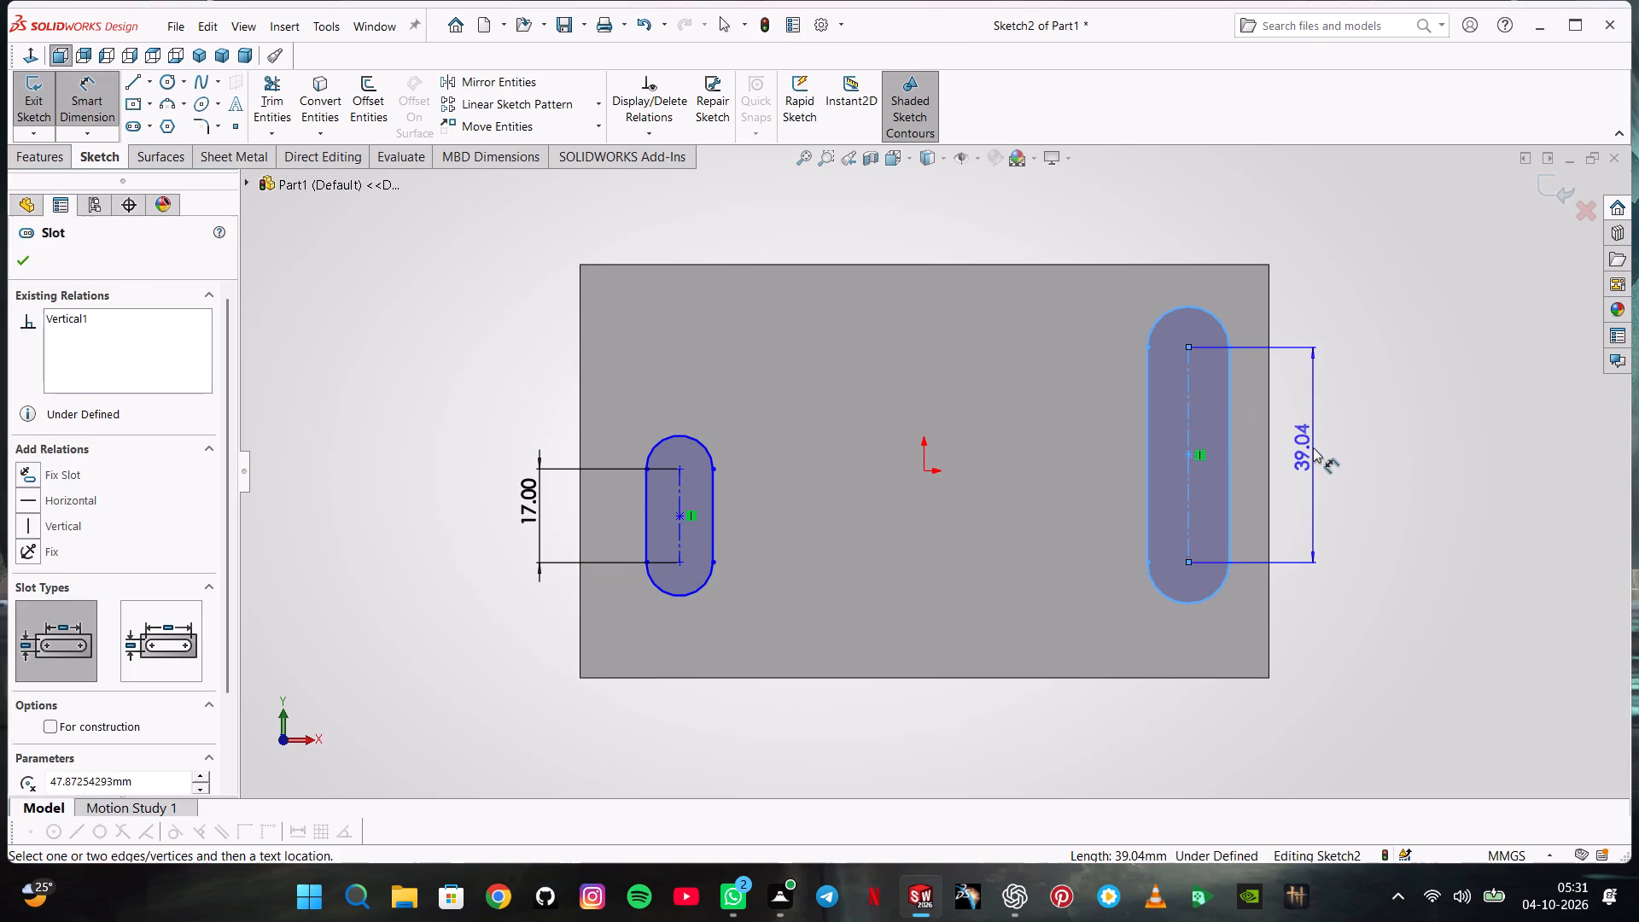
{"action": "left_click", "coordinate": [1313, 447]}
{"action": "type", "text": "17"}
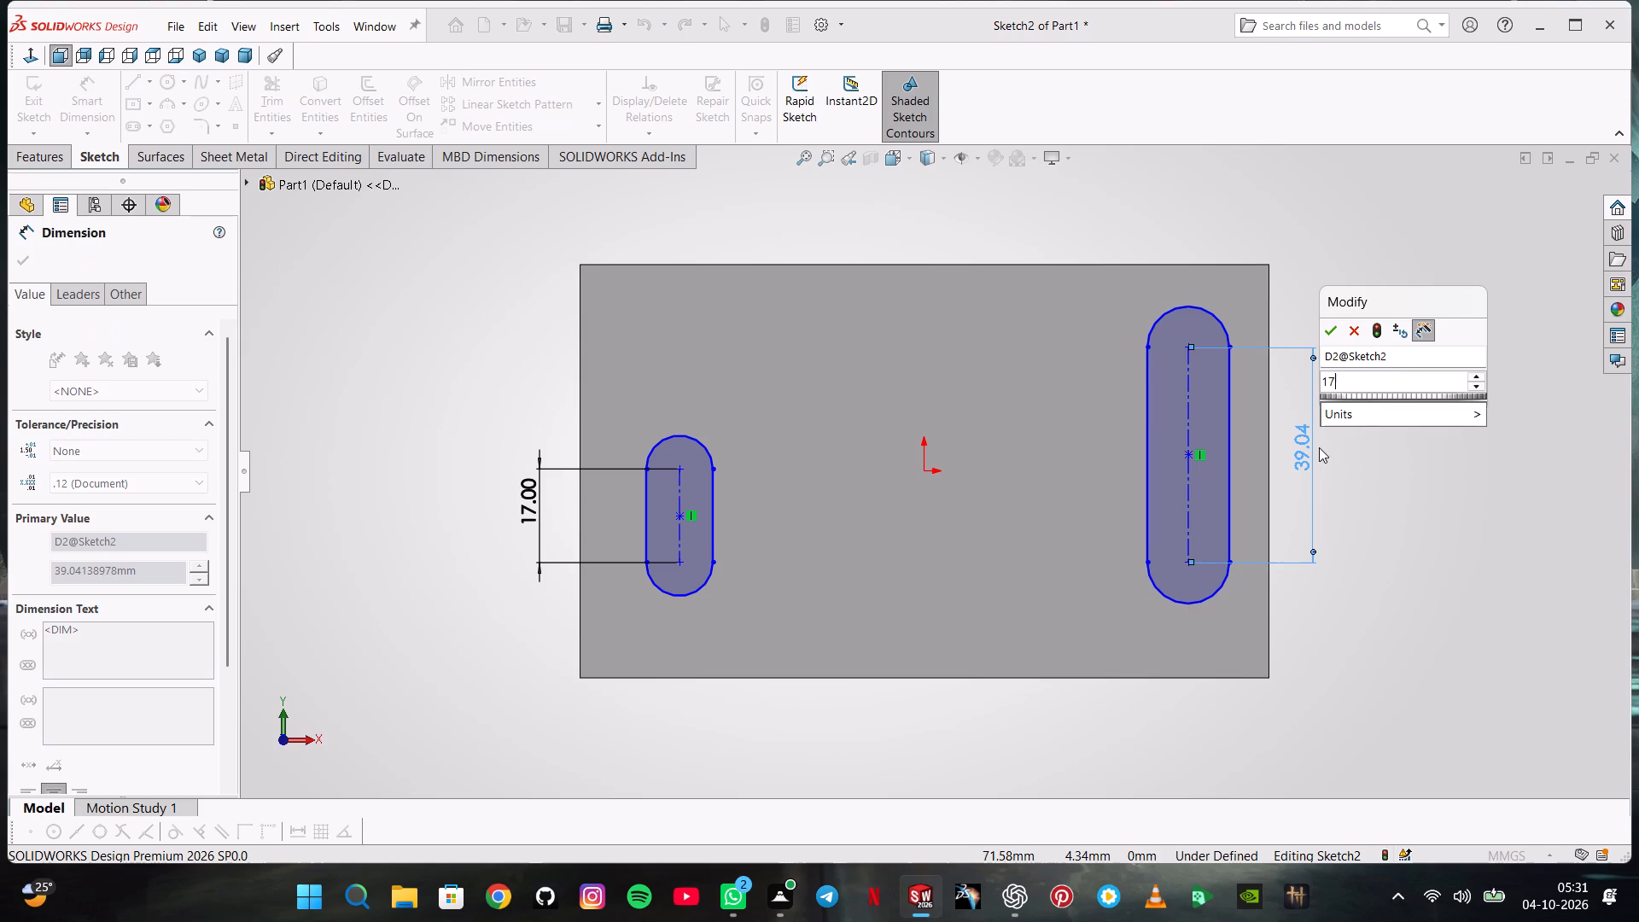
{"action": "key", "text": "Return"}
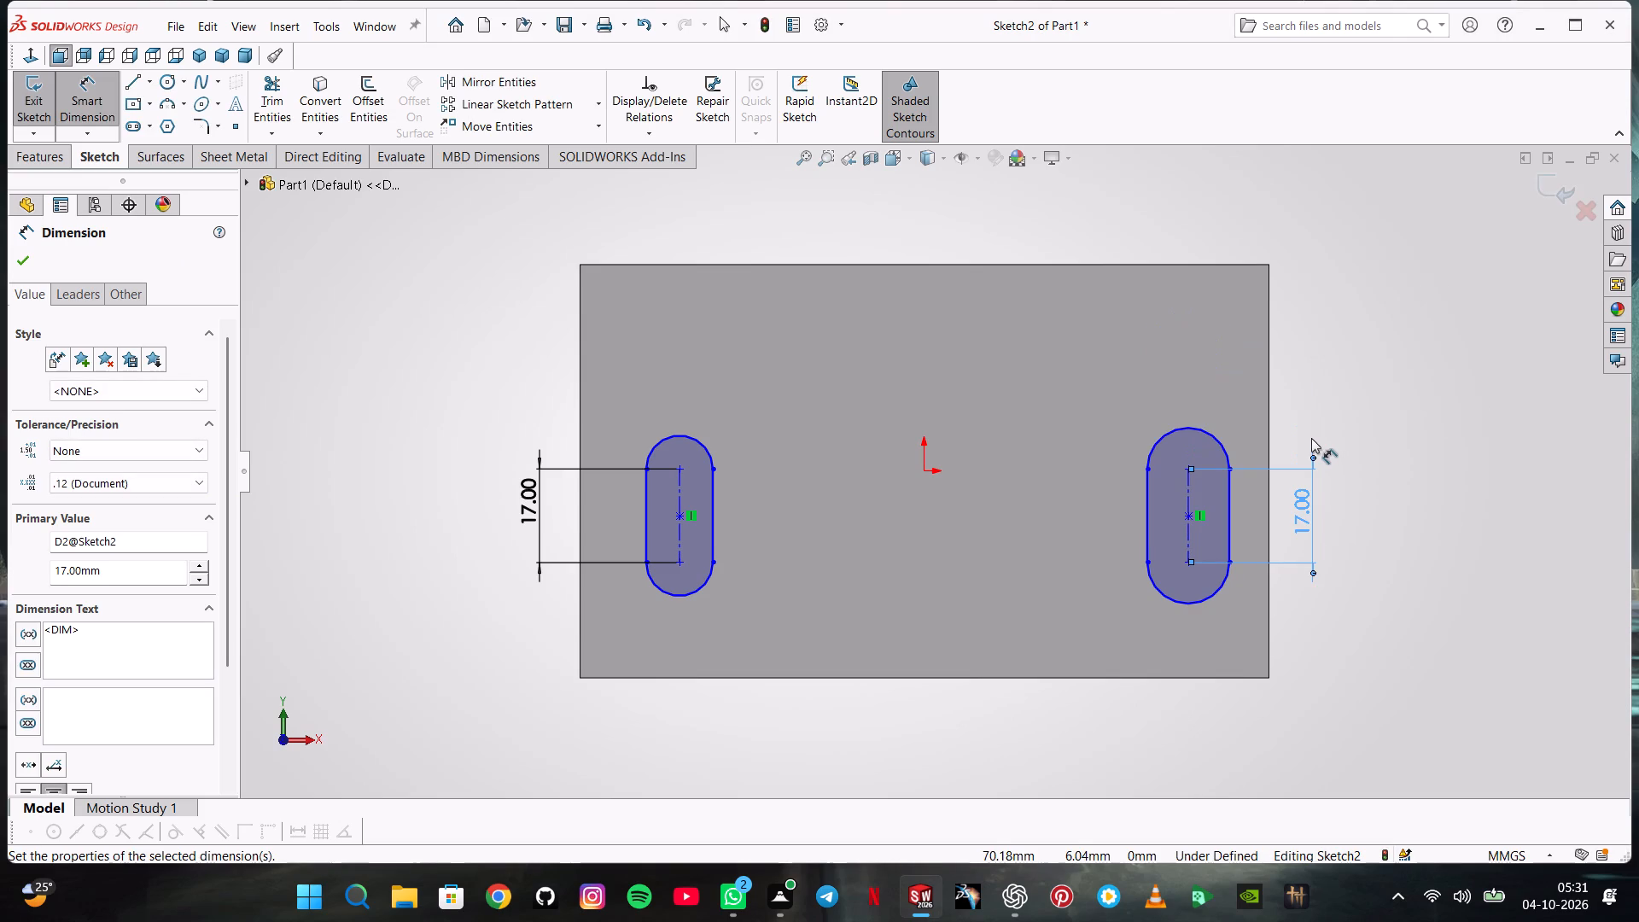
Dimension the left slot's width to 11 mm.
{"action": "left_click", "coordinate": [641, 495]}
{"action": "left_click", "coordinate": [644, 499]}
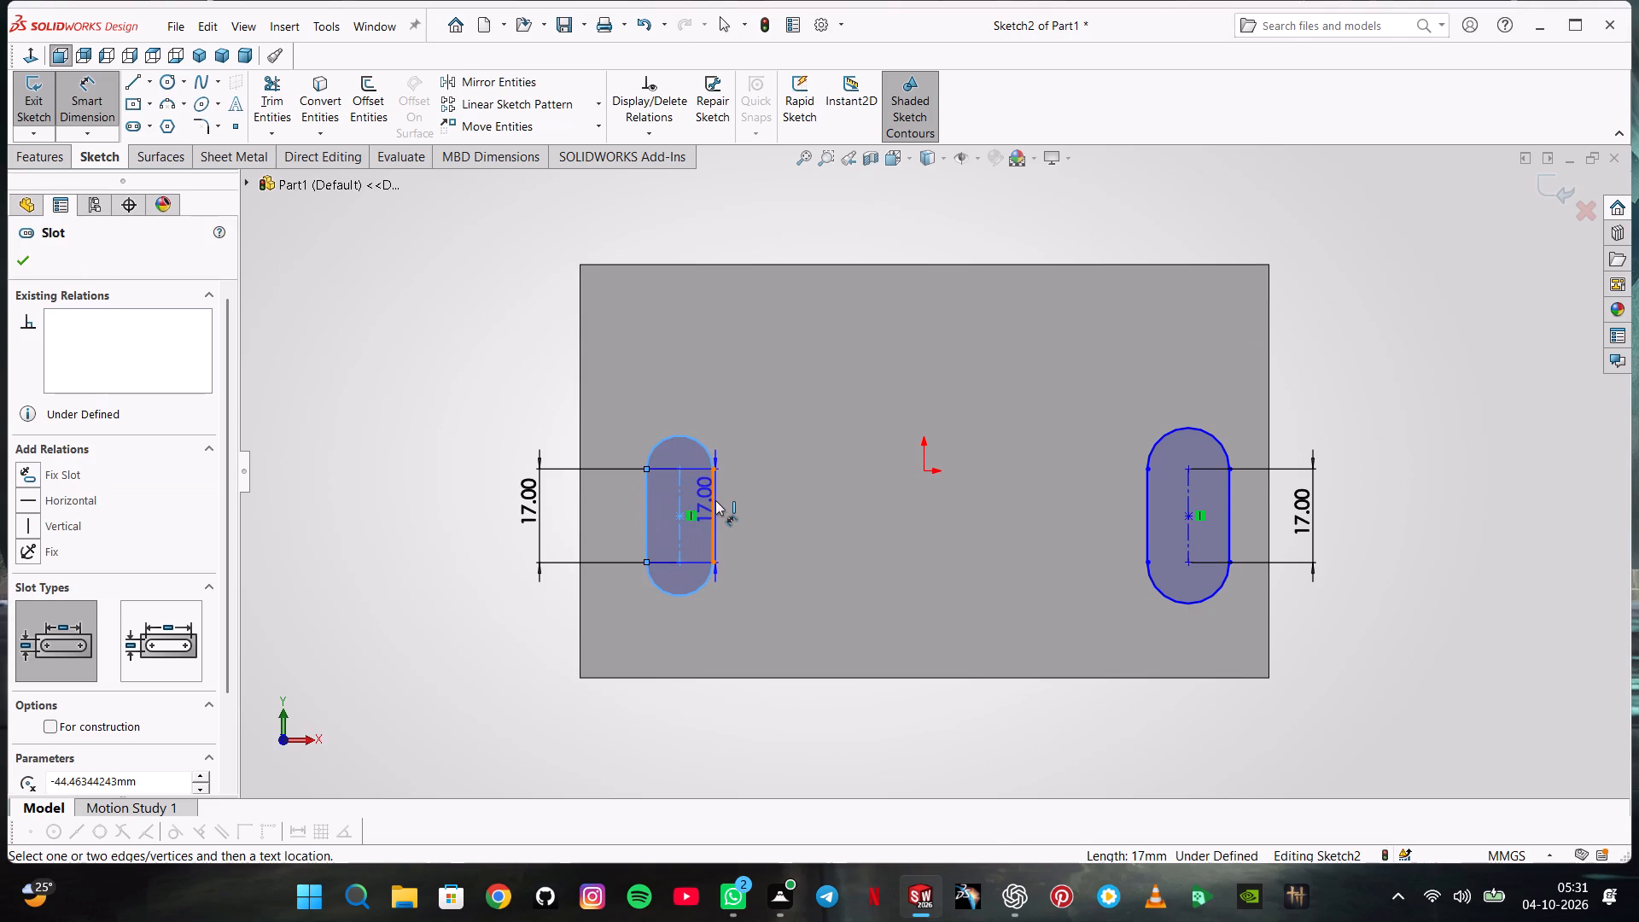
{"action": "left_click", "coordinate": [715, 500]}
{"action": "left_click", "coordinate": [668, 219]}
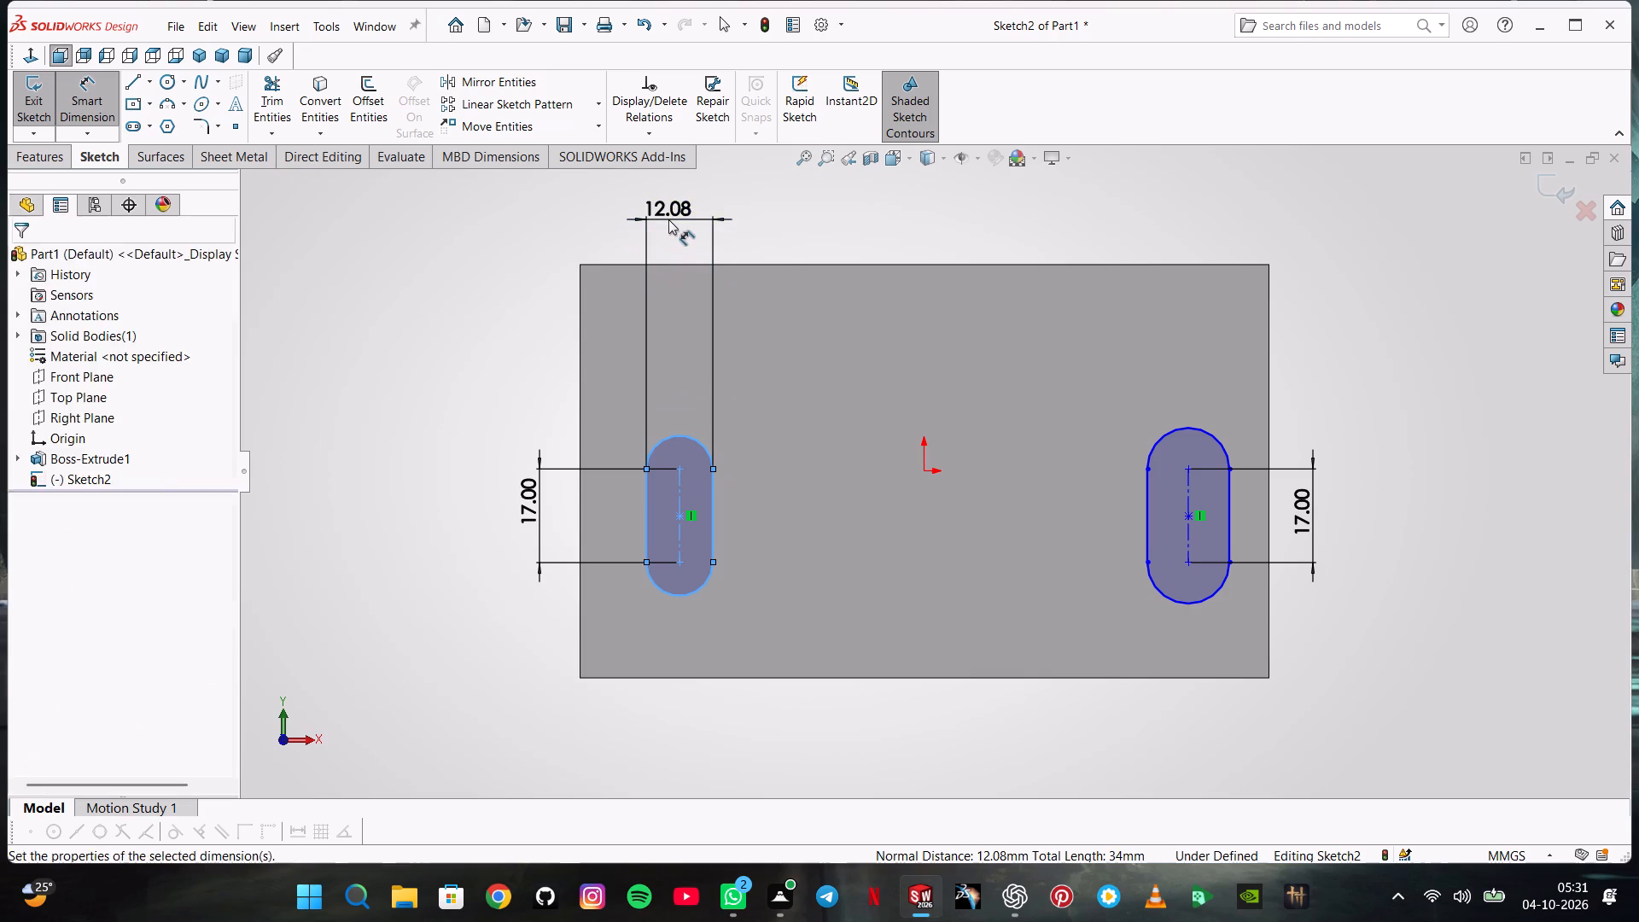
{"action": "key", "text": "1"}
{"action": "key", "text": "1"}
{"action": "key", "text": "Return"}
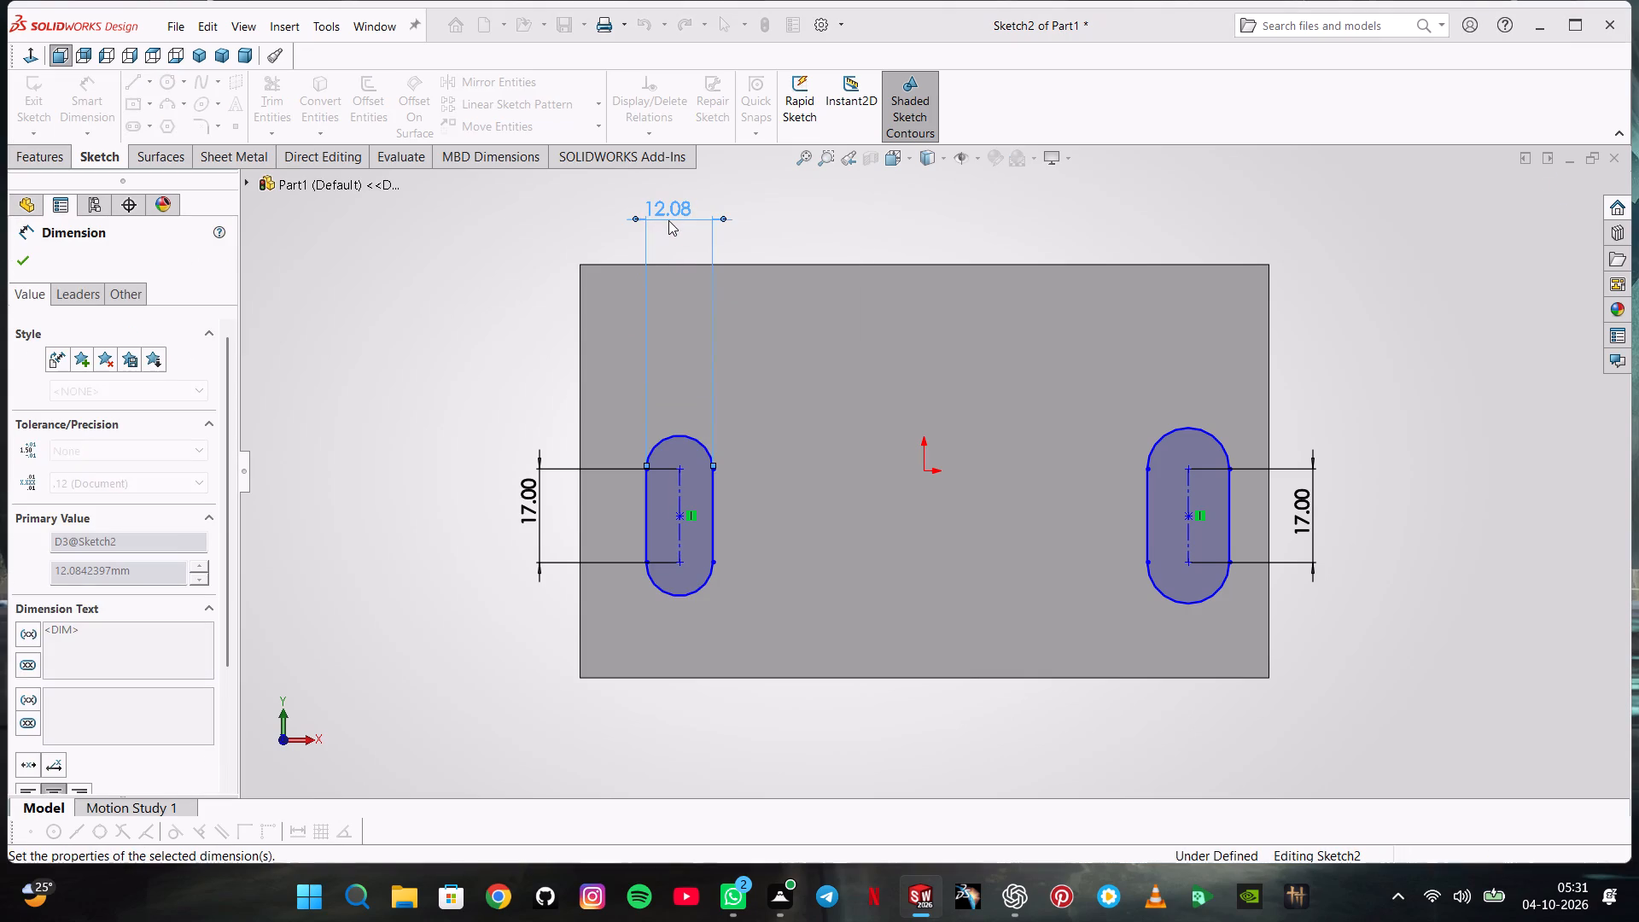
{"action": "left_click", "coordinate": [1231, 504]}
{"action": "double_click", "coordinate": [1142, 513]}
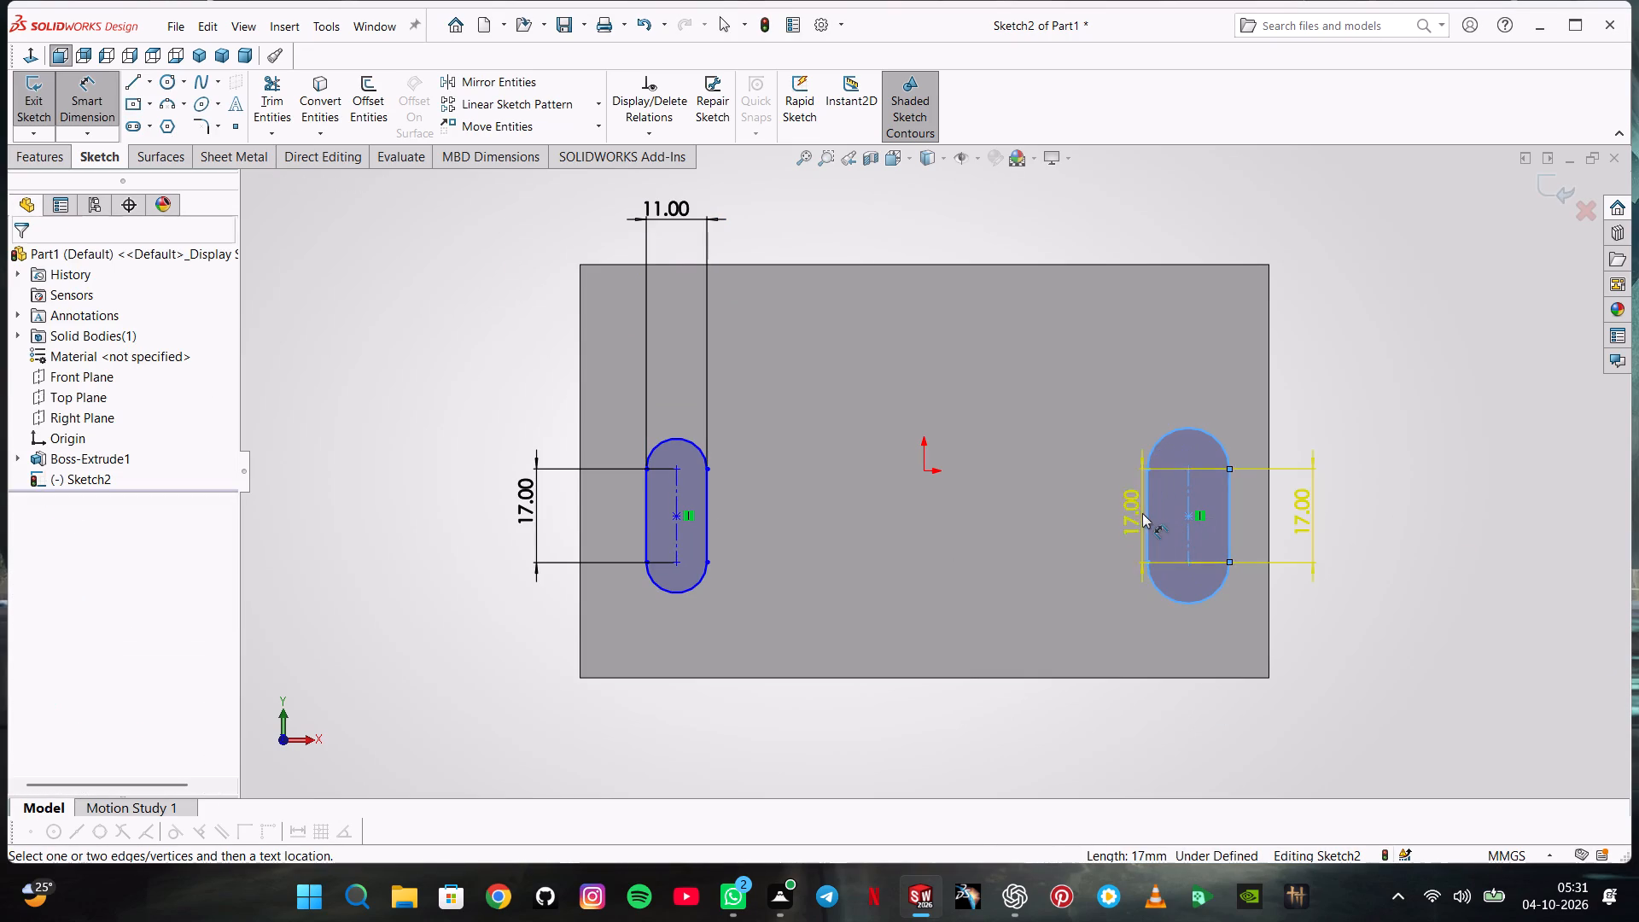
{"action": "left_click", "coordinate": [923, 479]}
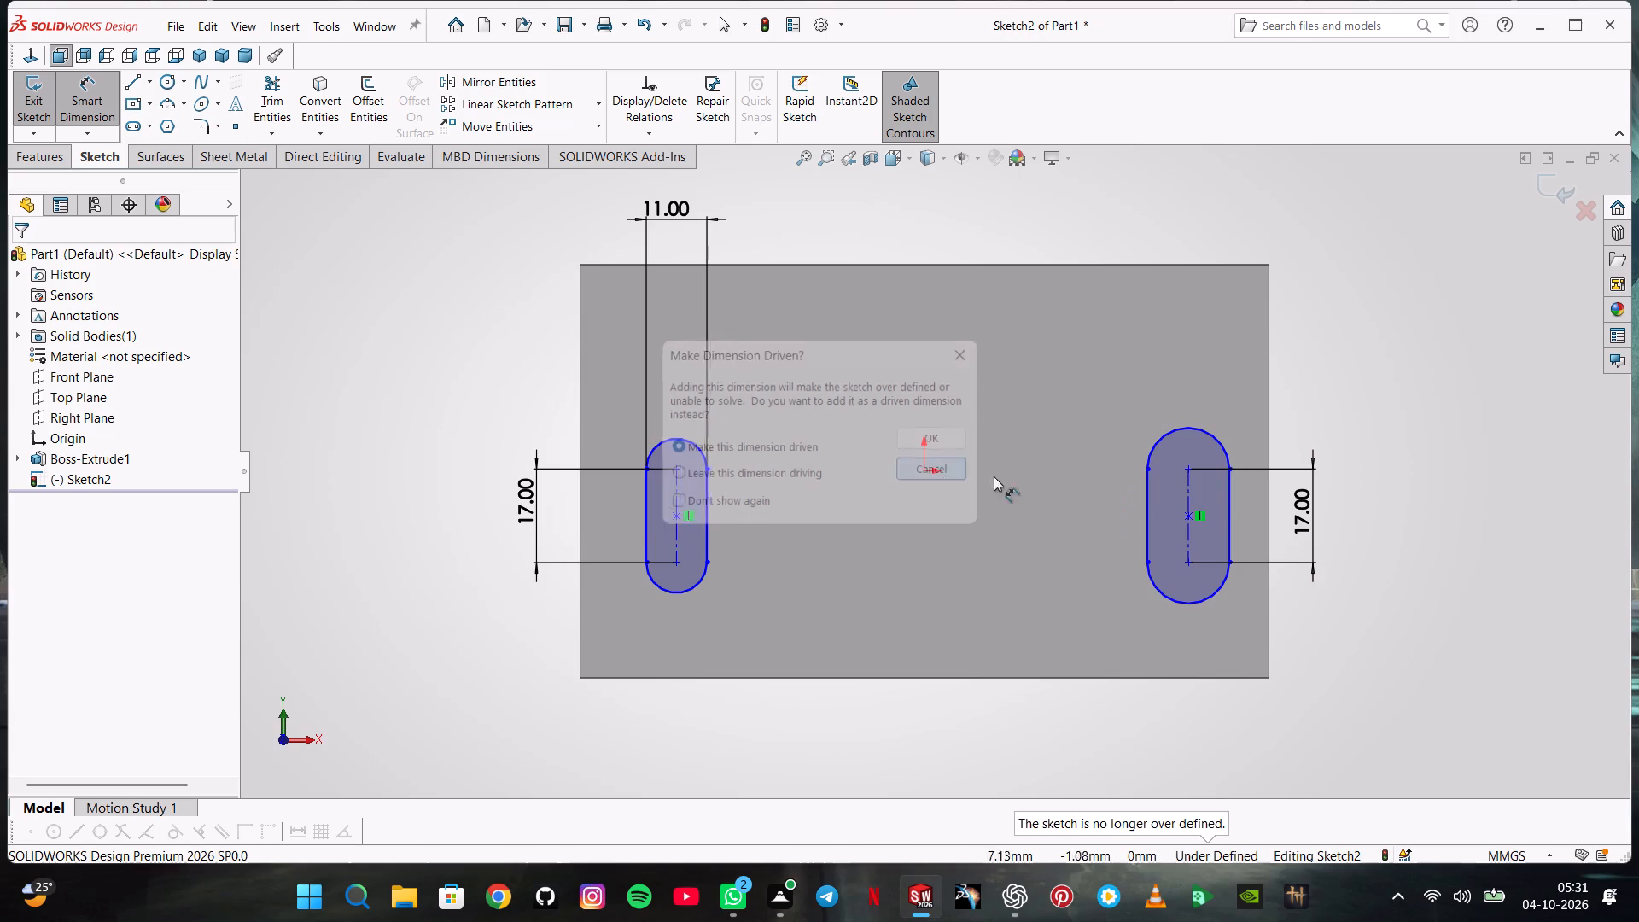
Dimension the right slot's width to 11 mm between its two straight sides.
{"action": "left_click", "coordinate": [1229, 504]}
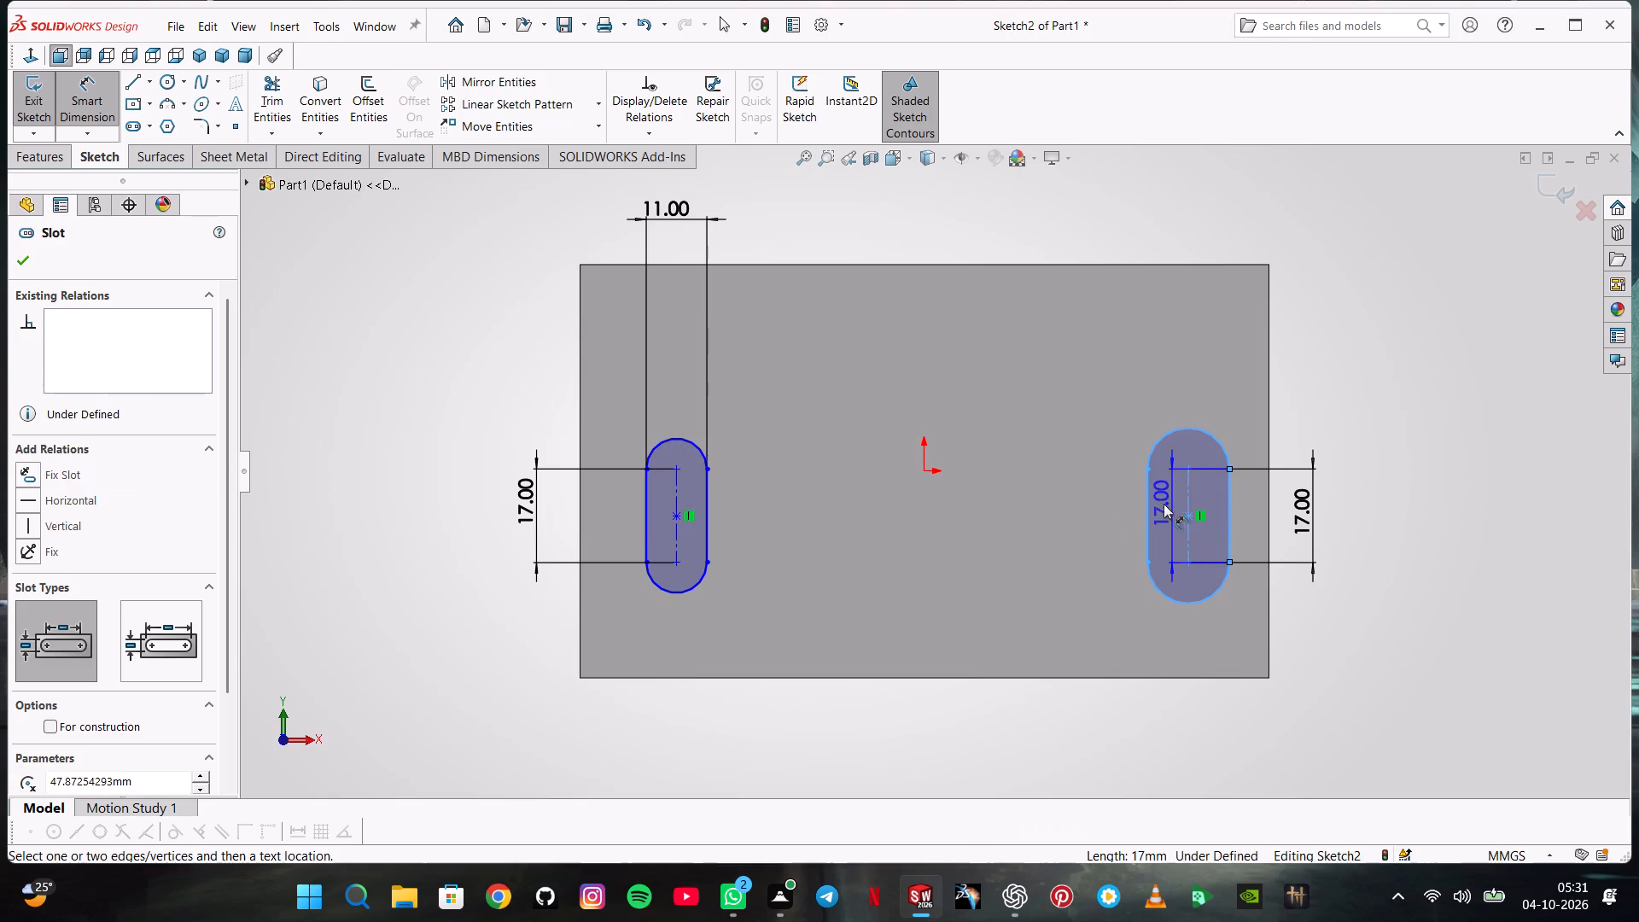
{"action": "left_click", "coordinate": [1152, 504]}
{"action": "left_click", "coordinate": [1180, 230]}
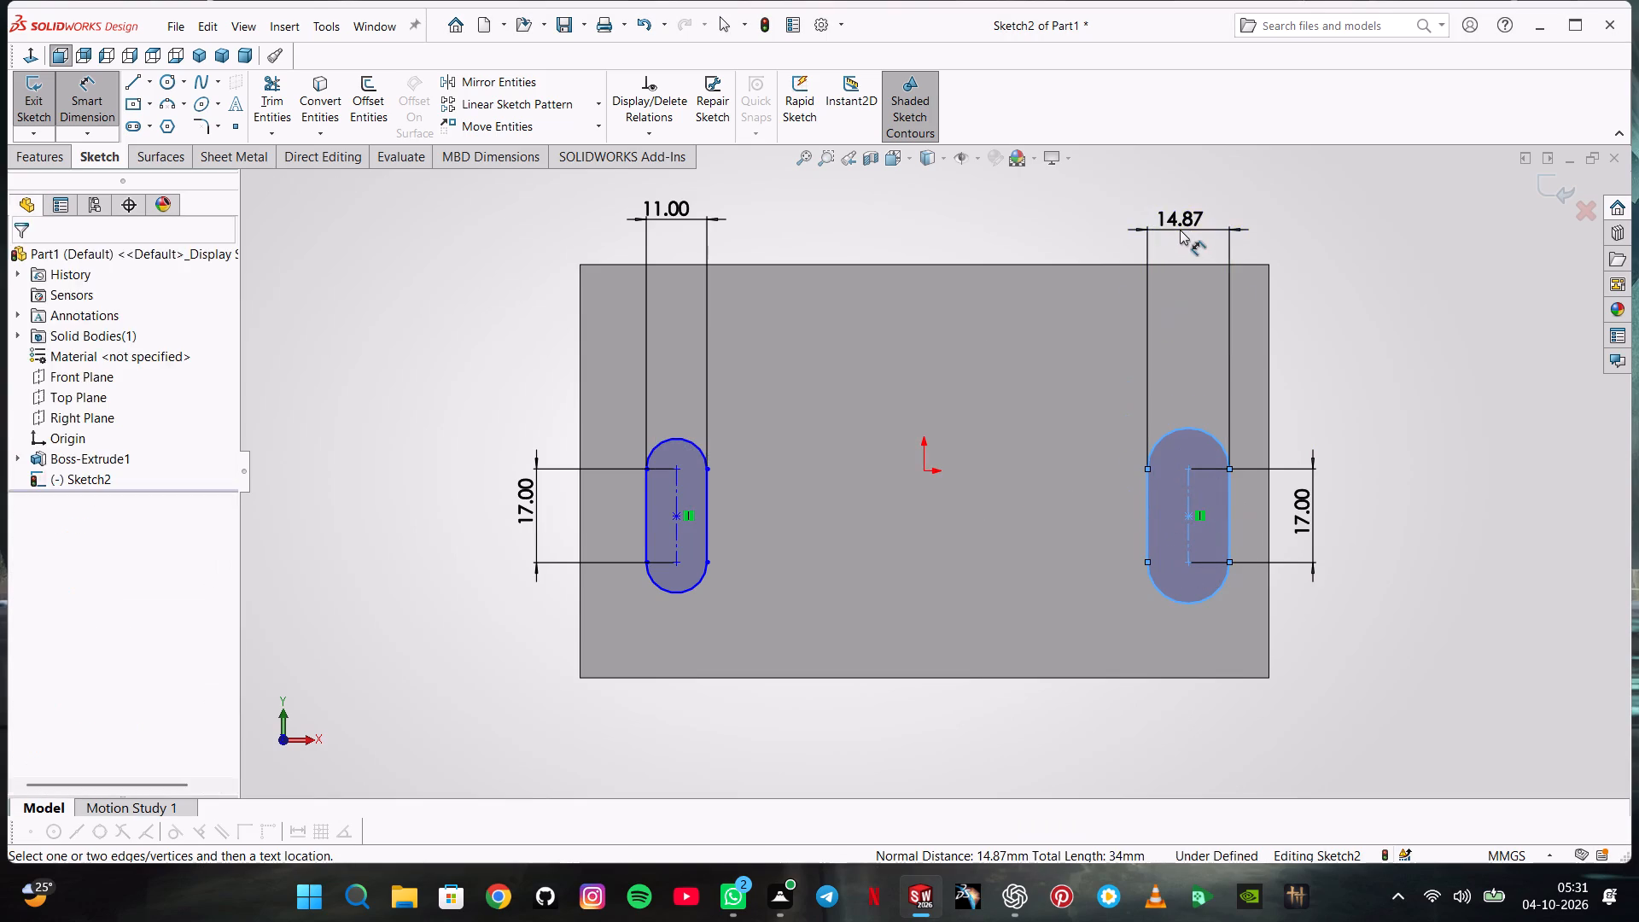
{"action": "type", "text": "11"}
{"action": "key", "text": "Return"}
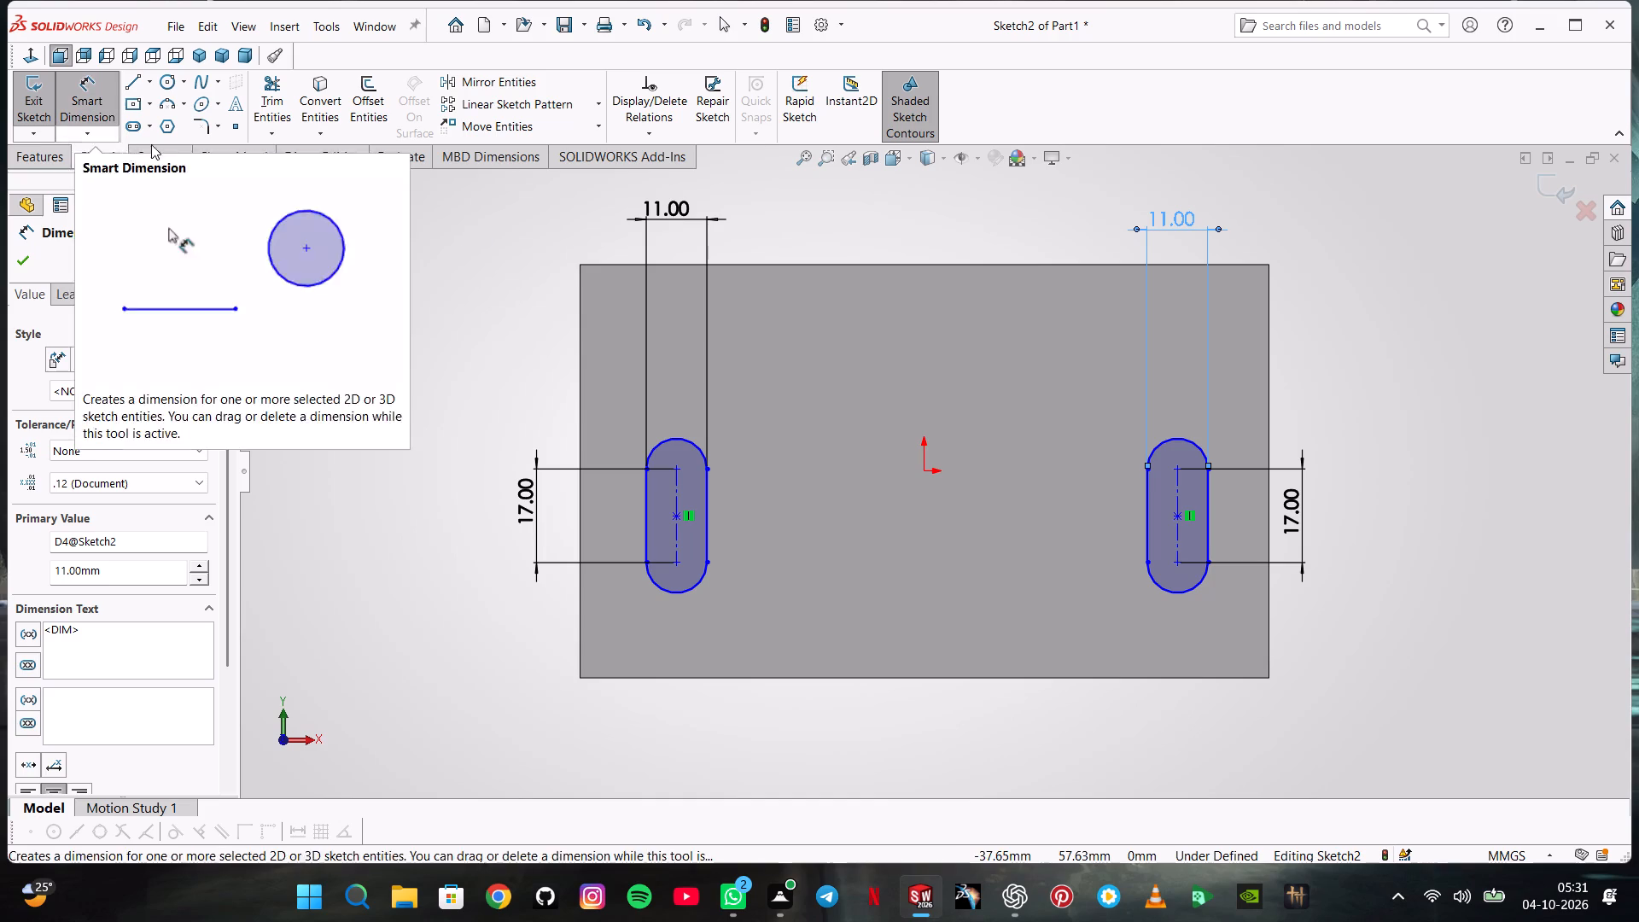
Dimension the horizontal spacing between the two slots' centrelines to 85 mm, placing the dimension below the block.
{"action": "left_click", "coordinate": [681, 498]}
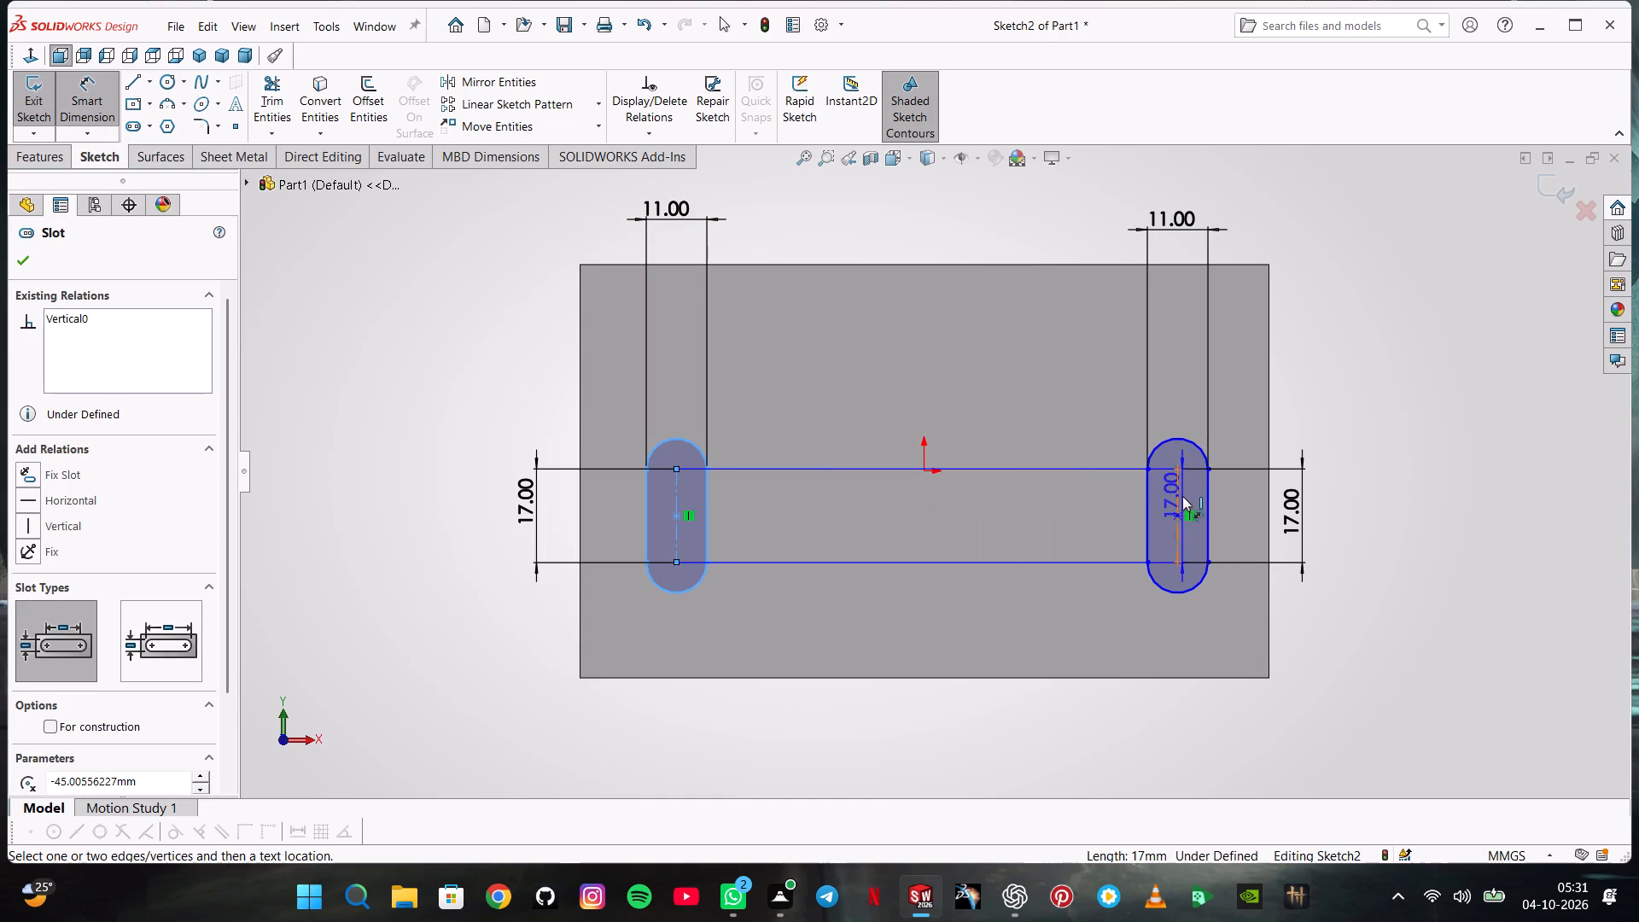
{"action": "left_click", "coordinate": [1176, 493]}
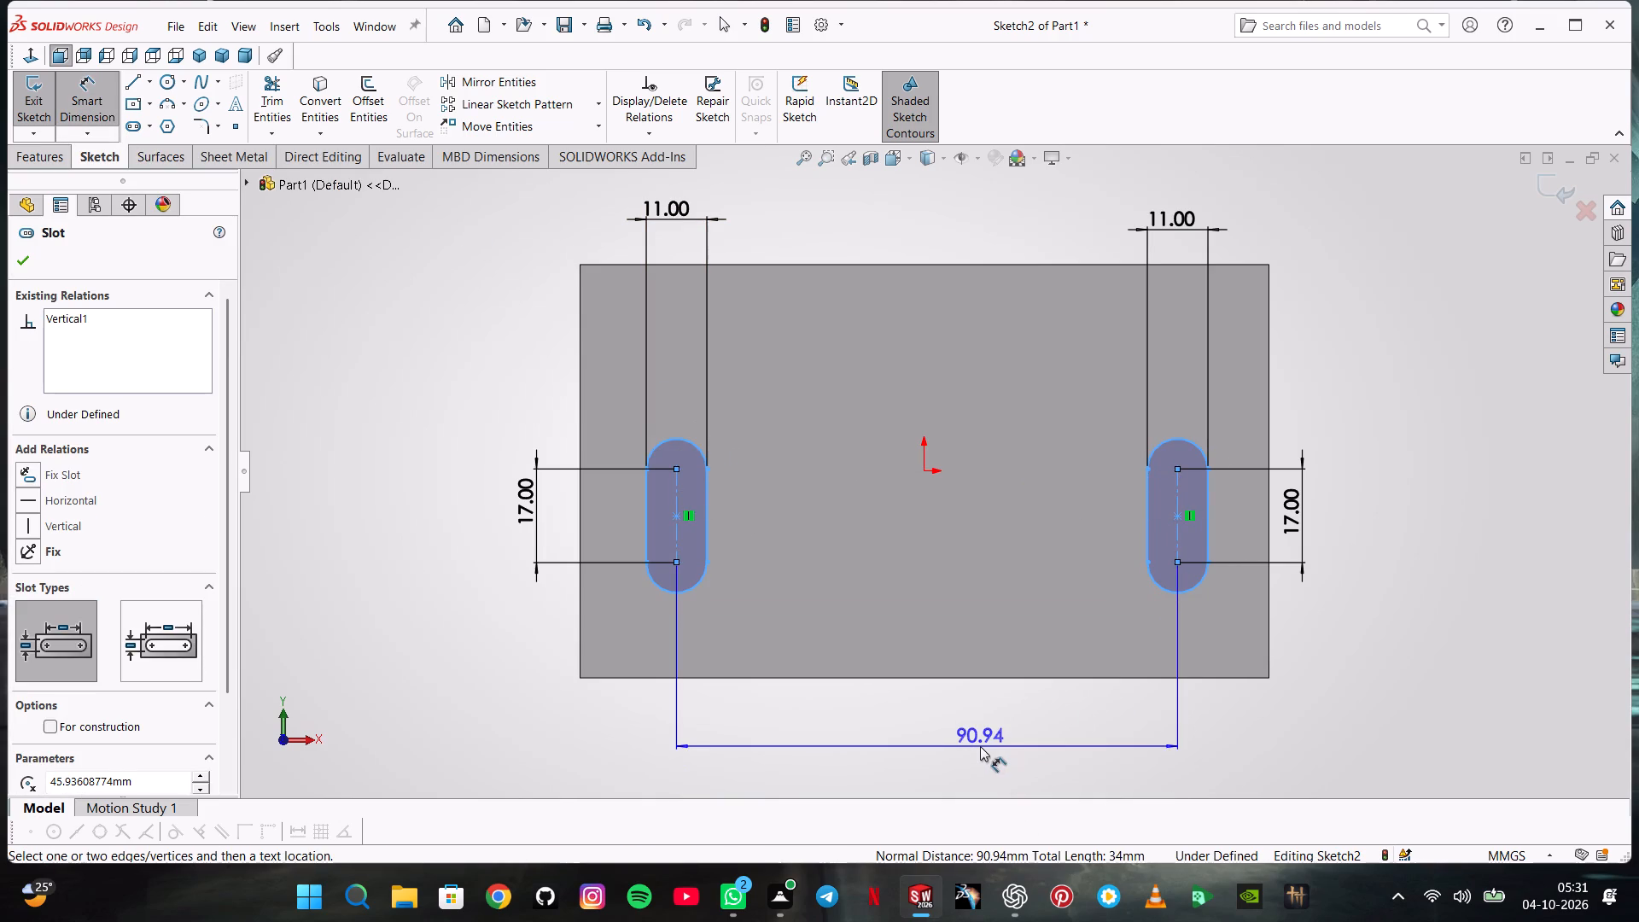
{"action": "left_click", "coordinate": [980, 746]}
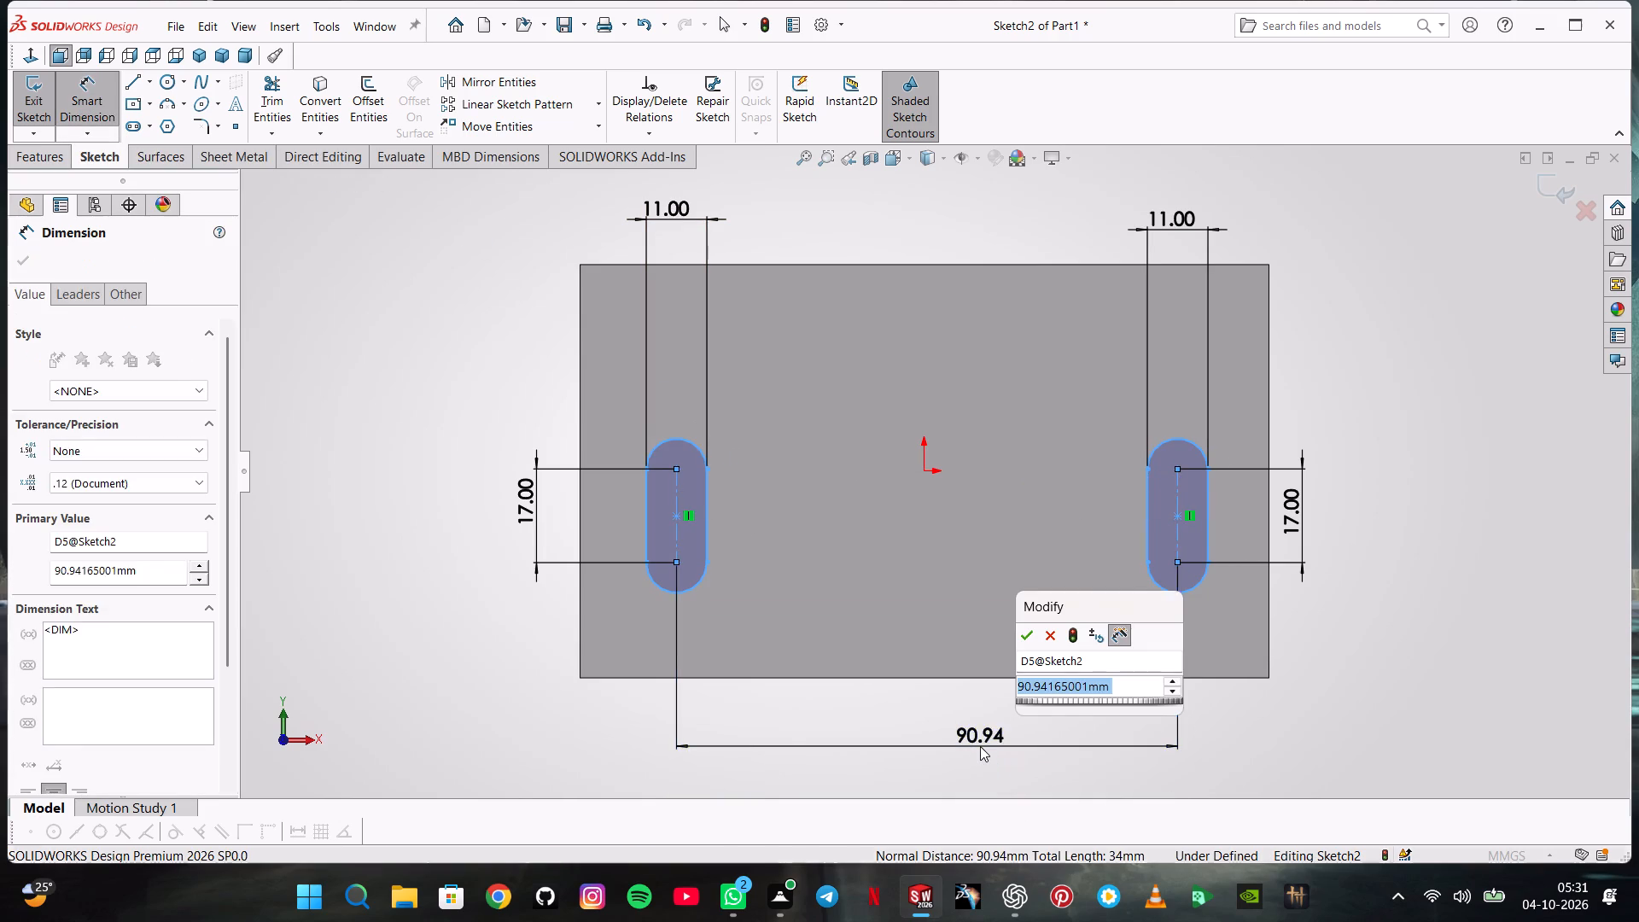
{"action": "type", "text": "85"}
{"action": "key", "text": "Return"}
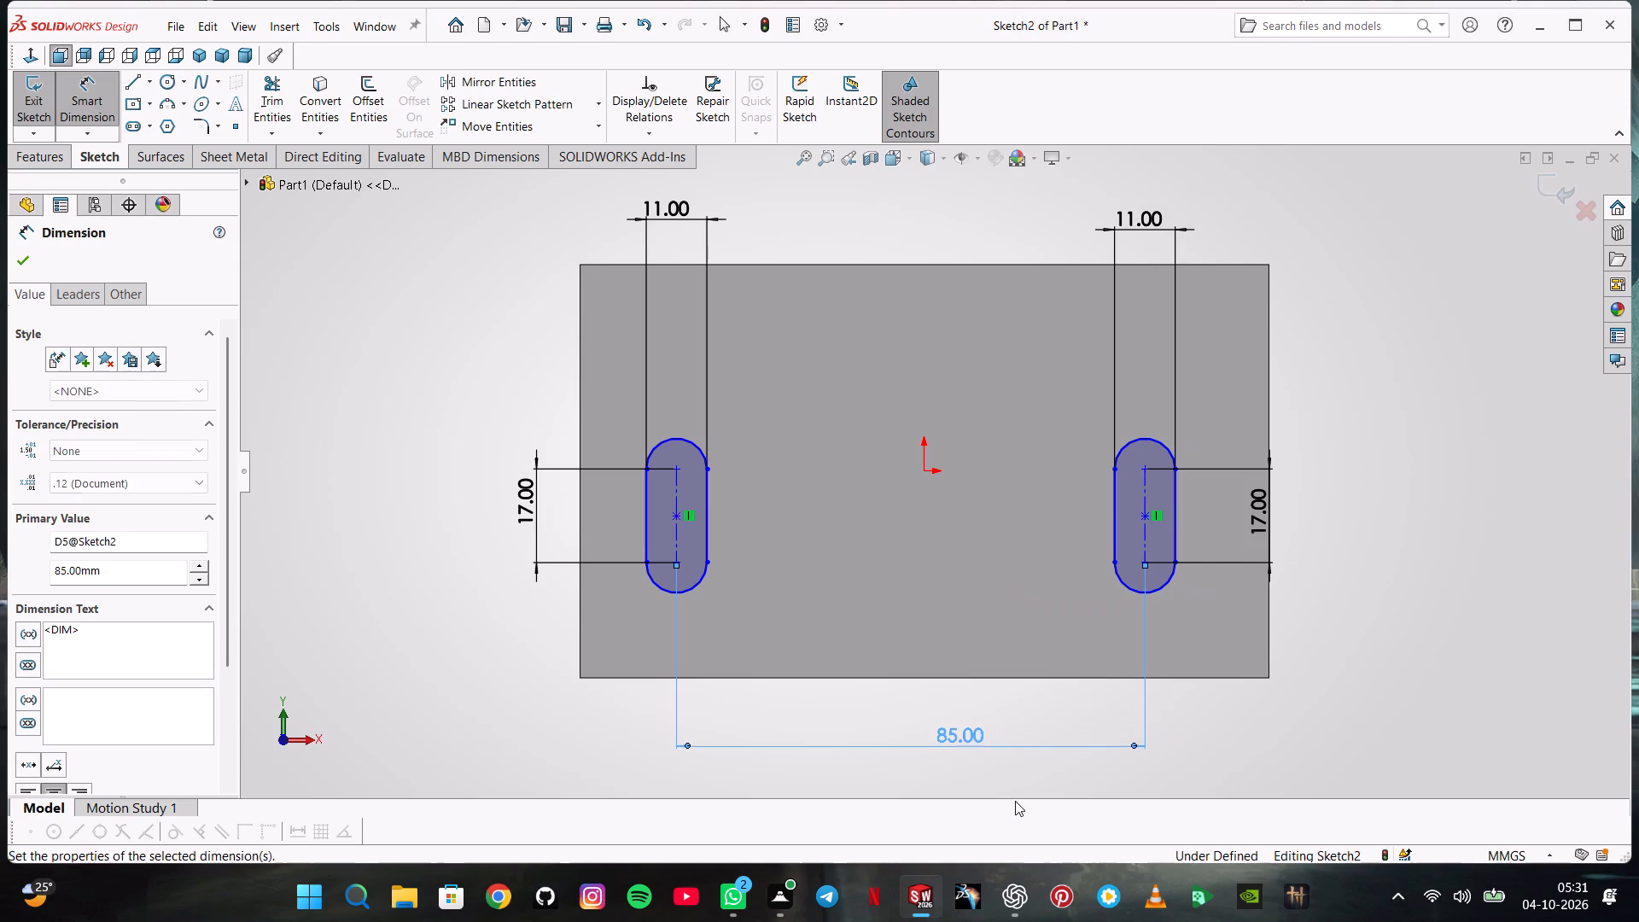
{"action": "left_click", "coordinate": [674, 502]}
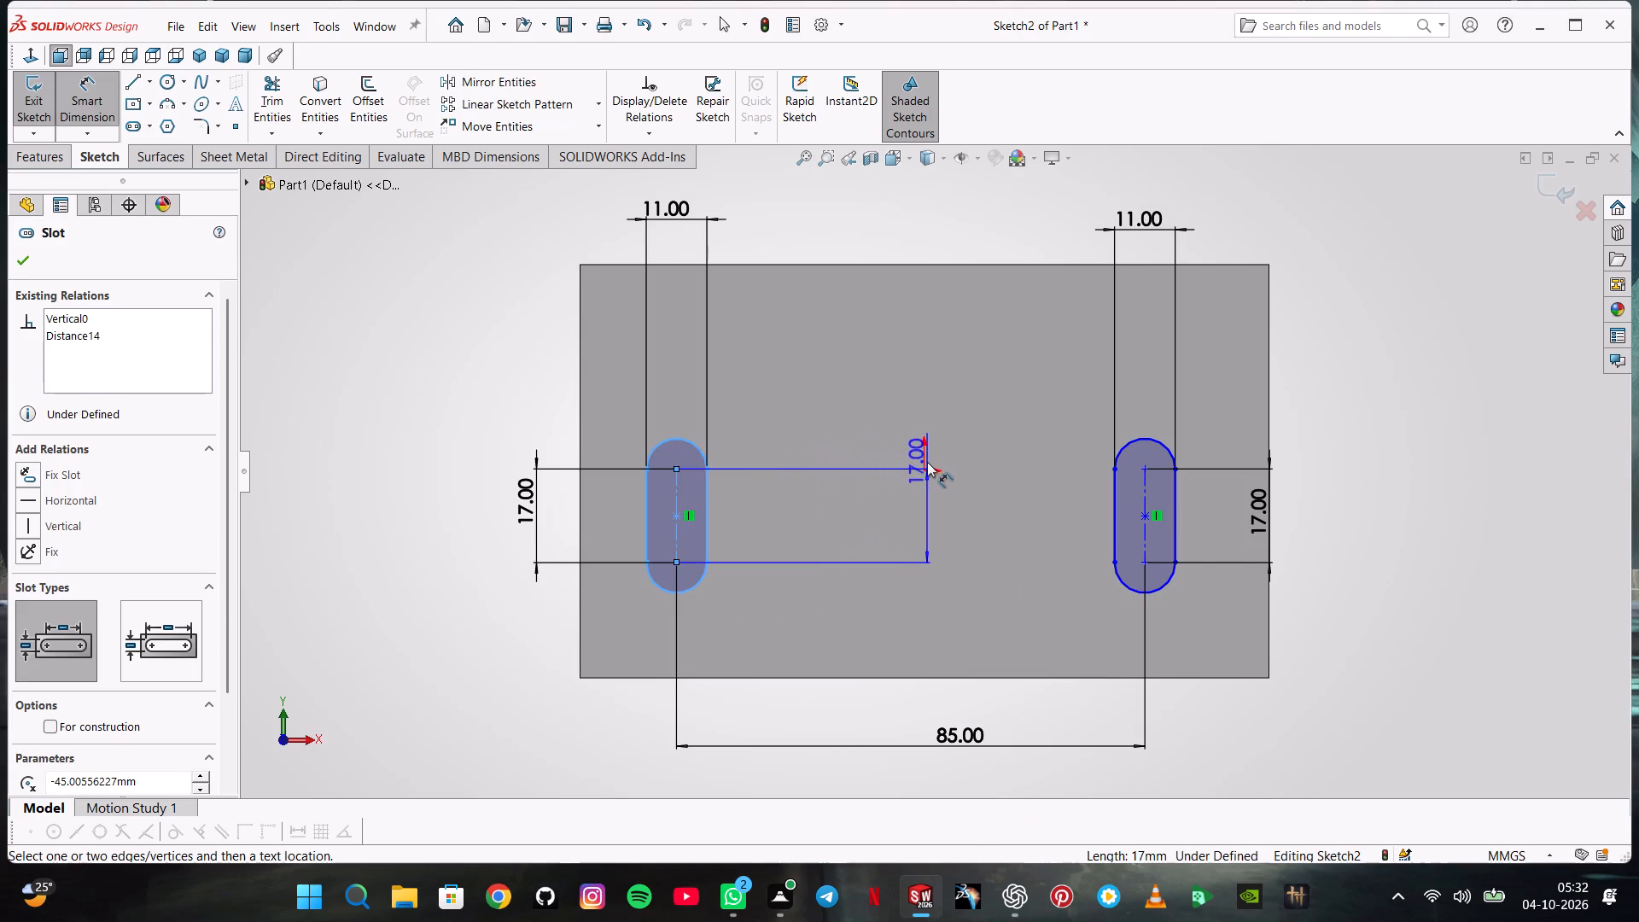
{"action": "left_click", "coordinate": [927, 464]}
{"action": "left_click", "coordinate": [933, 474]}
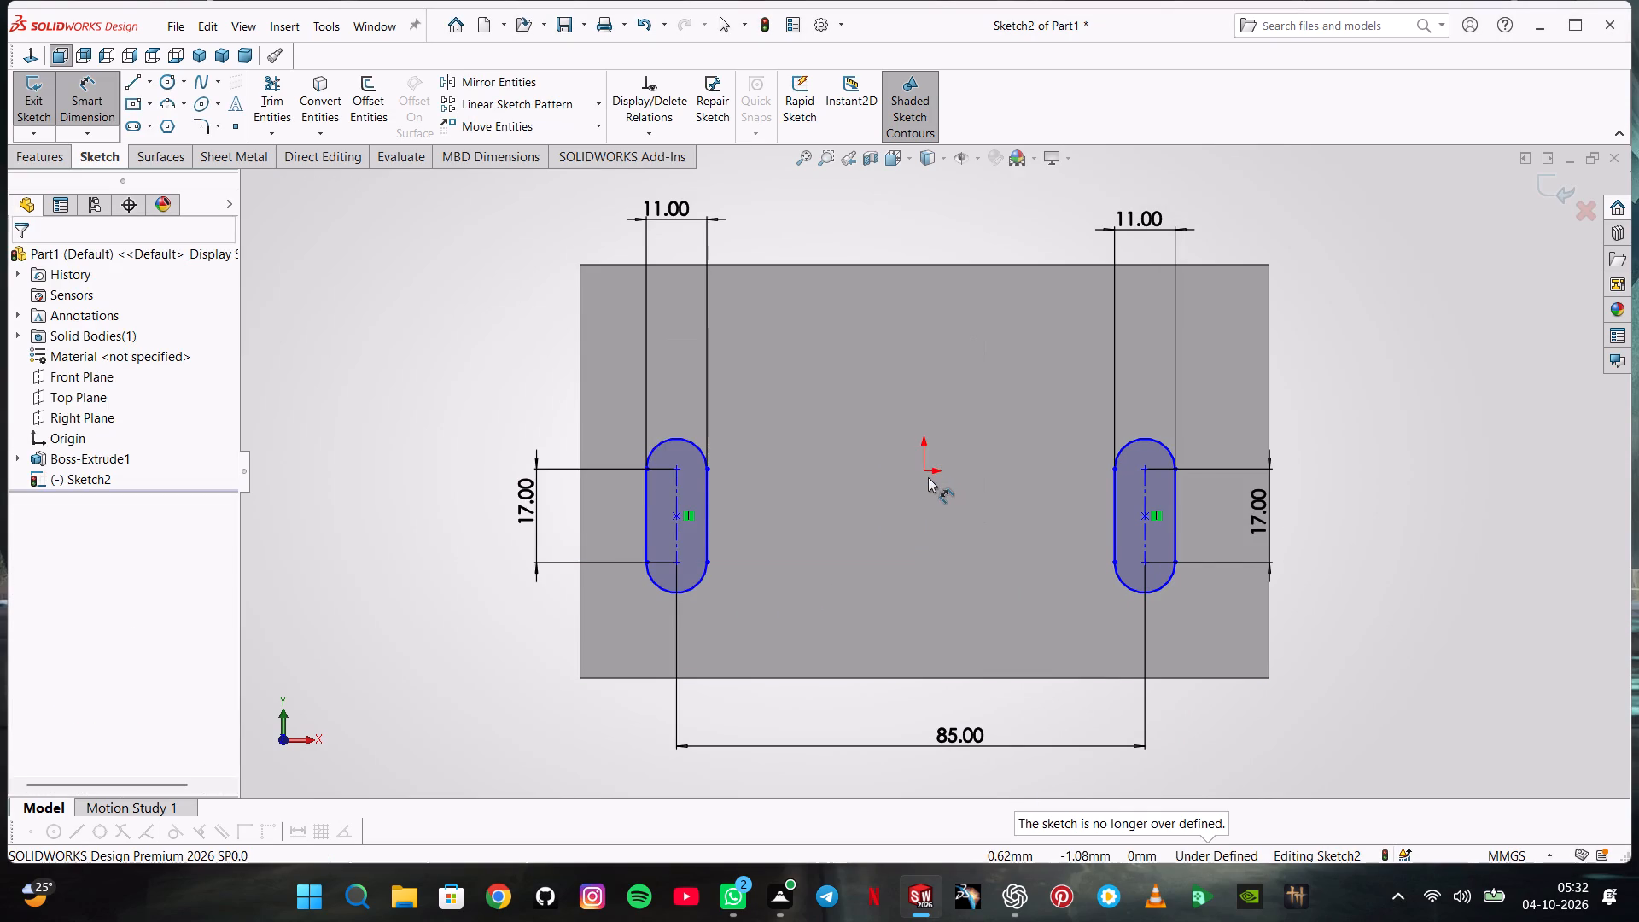
Dimension the horizontal distance from the origin to the left slot's centreline as 85/2 (42.5 mm) and finish dimensioning.
{"action": "left_click", "coordinate": [926, 474]}
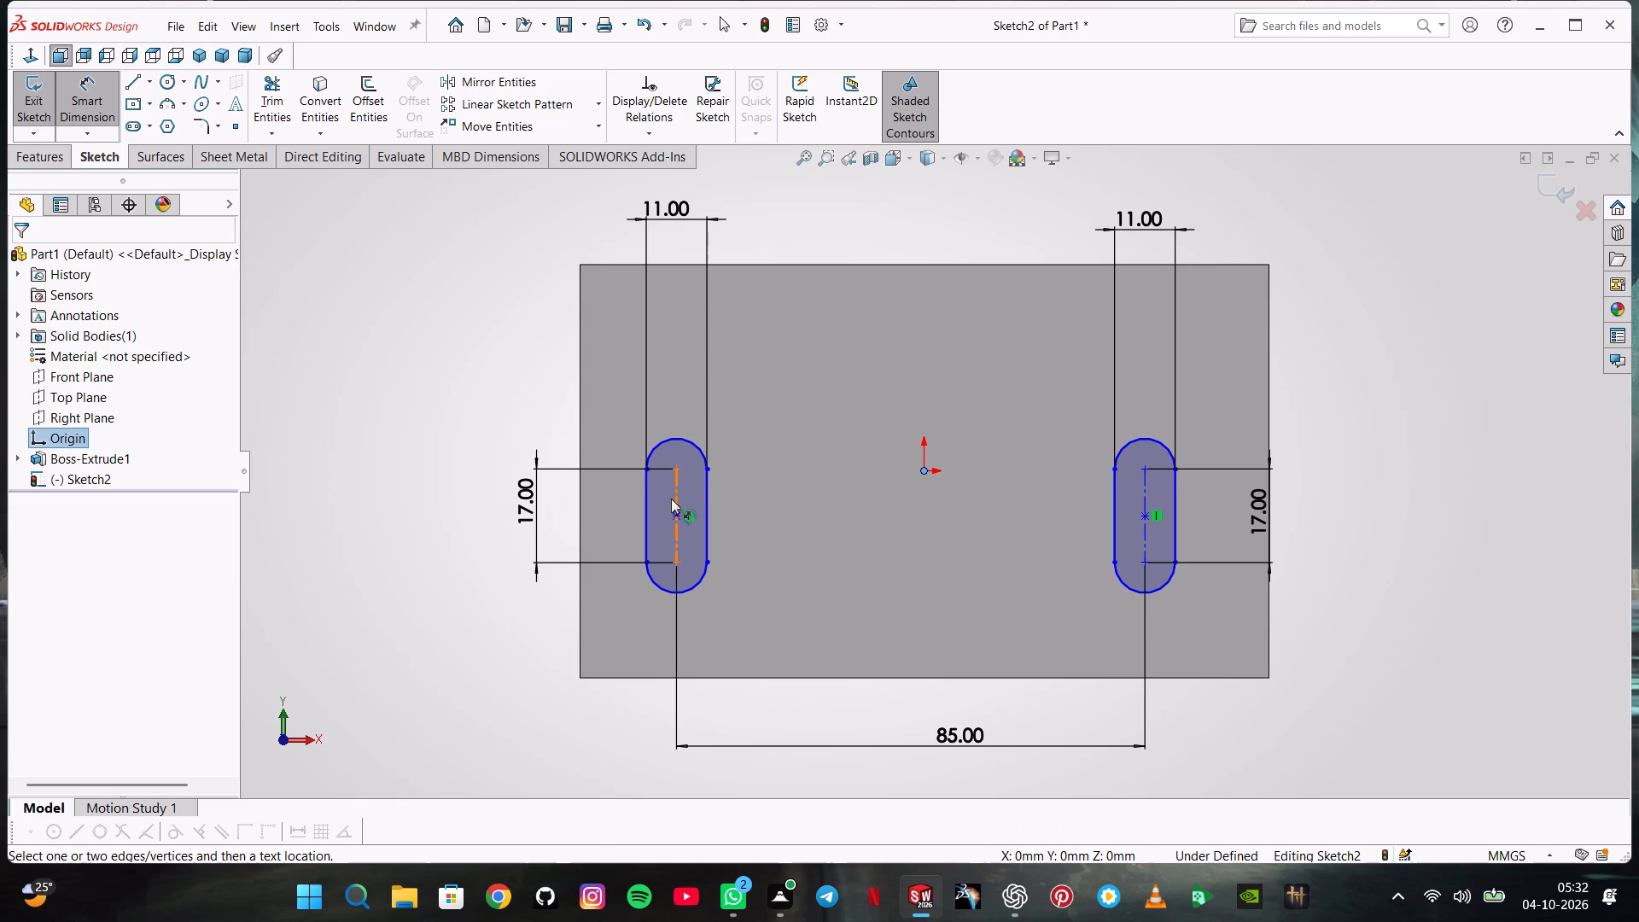
{"action": "left_click", "coordinate": [675, 498]}
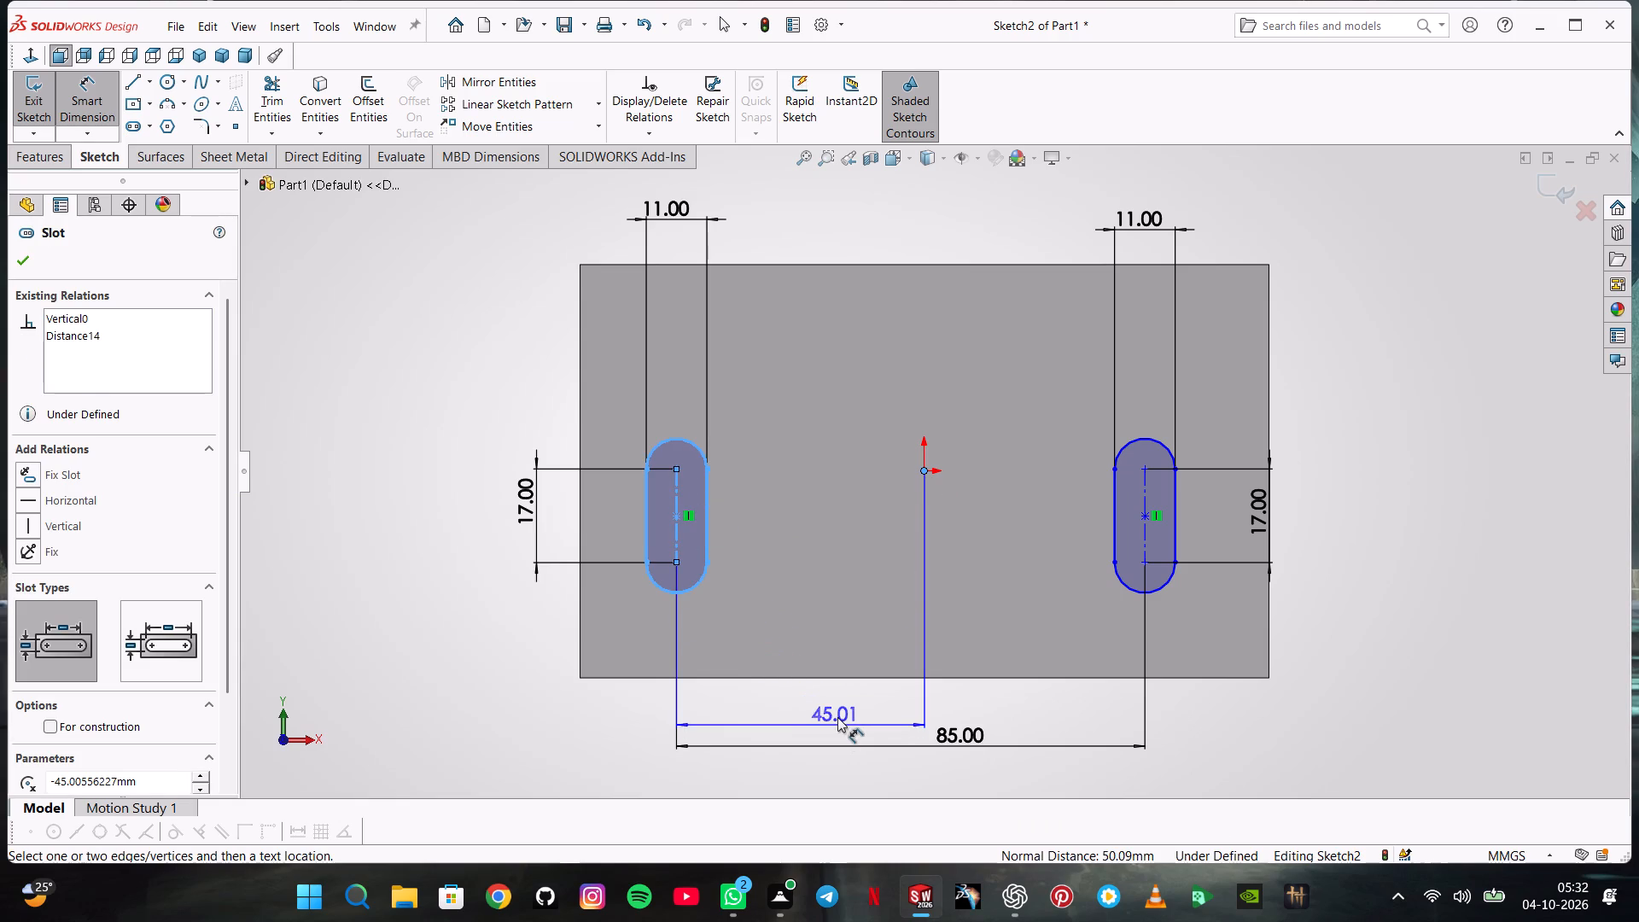
{"action": "left_click", "coordinate": [837, 717]}
{"action": "type", "text": "85/2"}
{"action": "key", "text": "Return"}
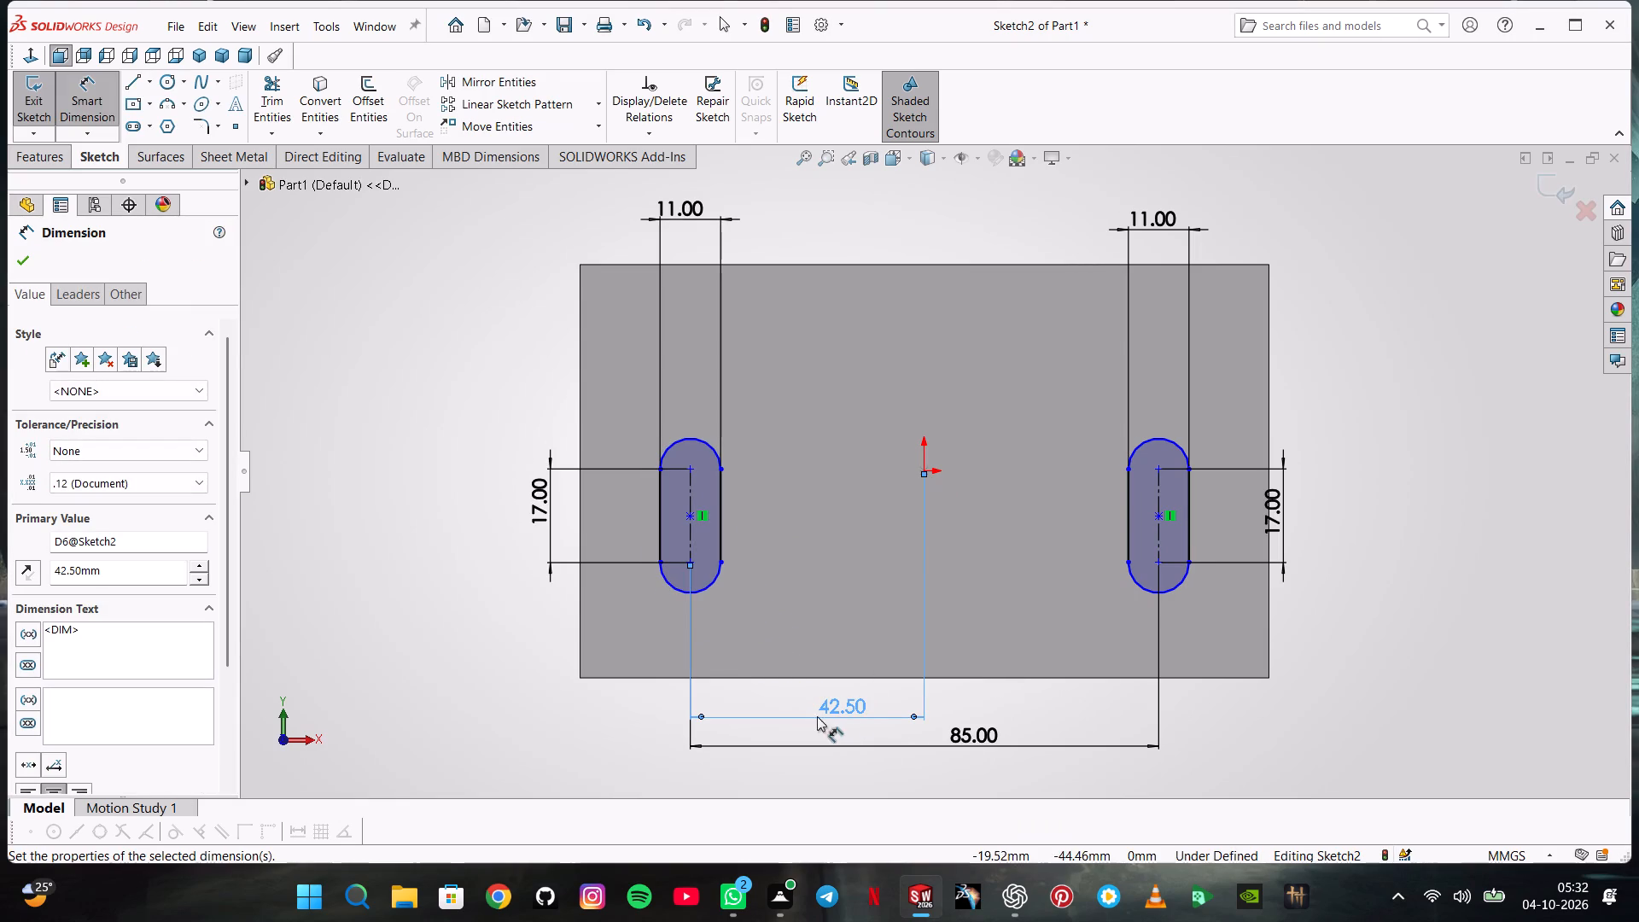
{"action": "key", "text": "F1"}
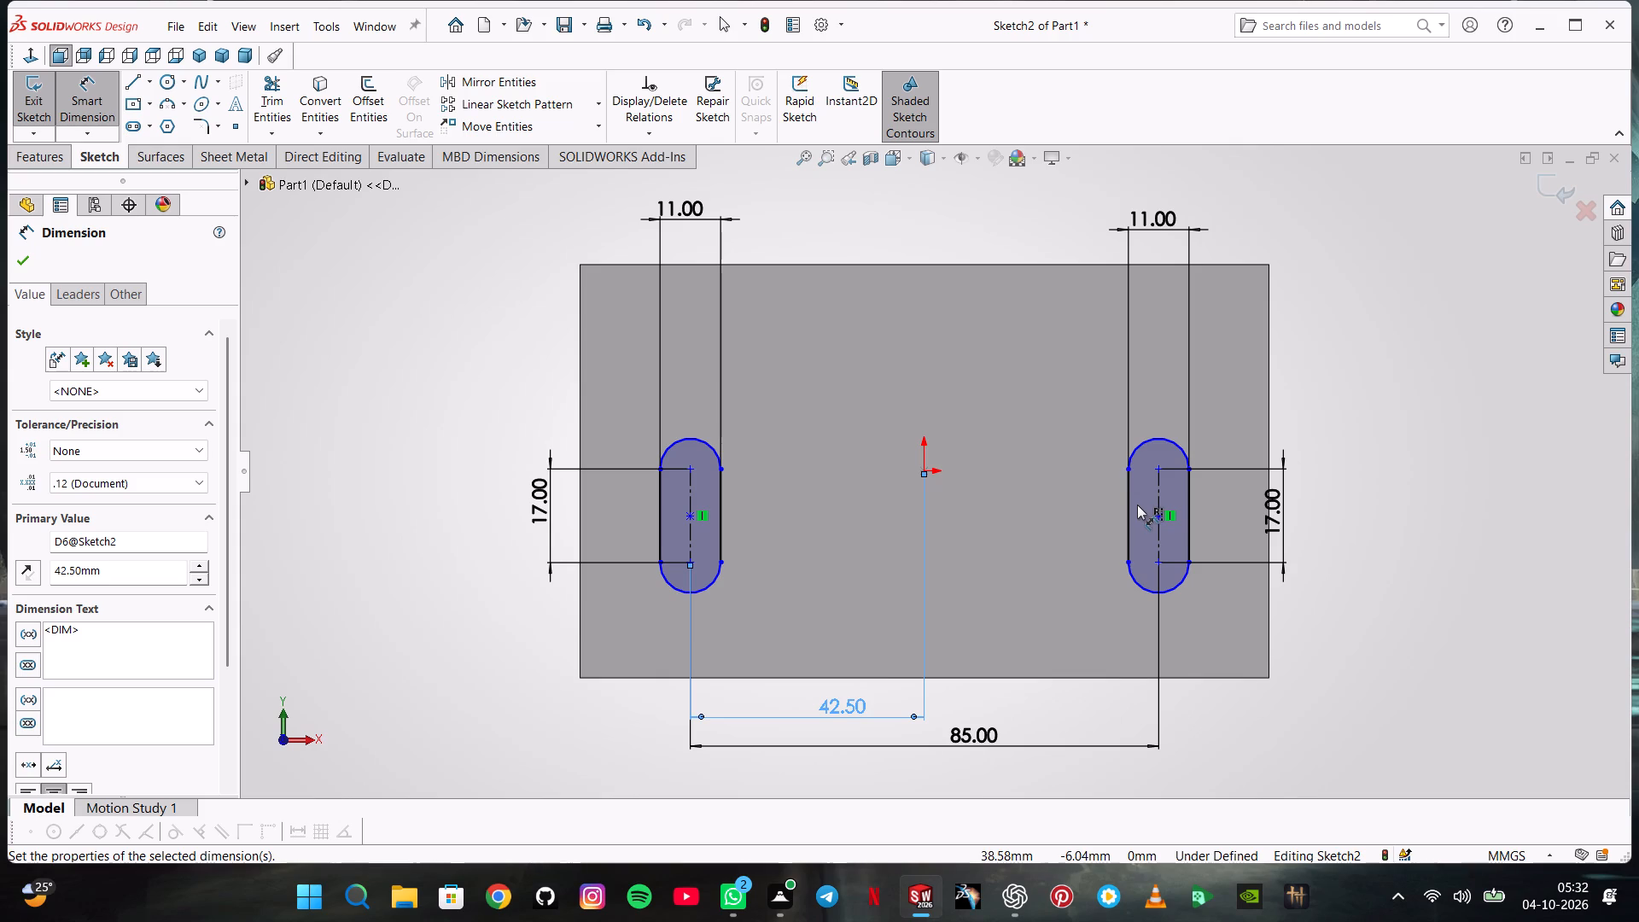
{"action": "key", "text": "Escape"}
{"action": "left_click", "coordinate": [1638, 0]}
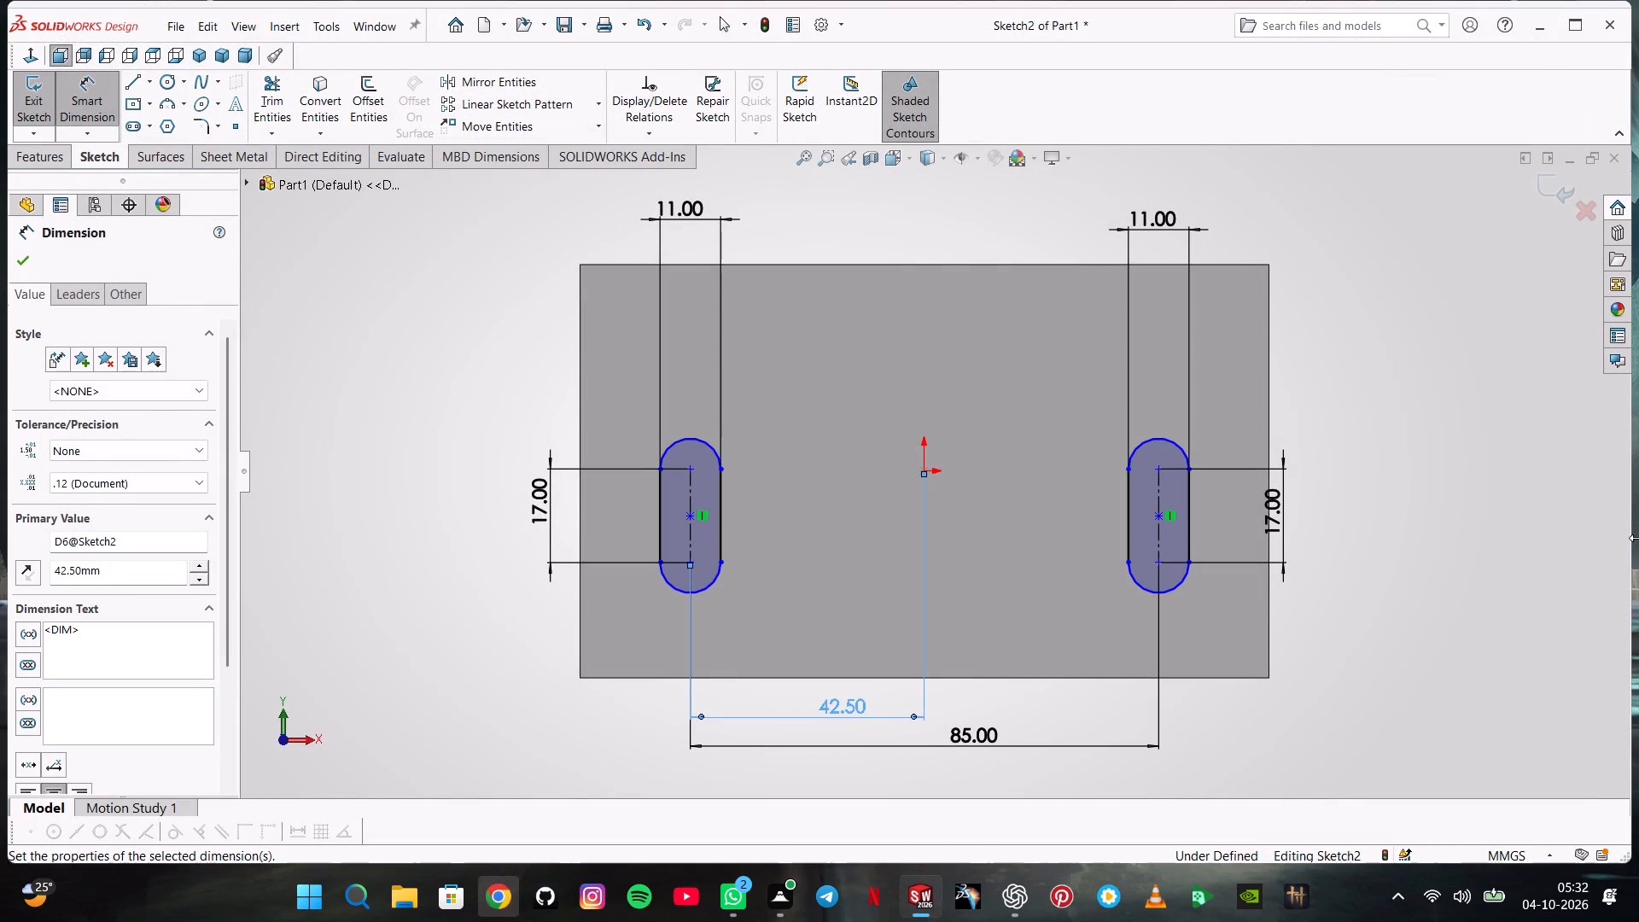
{"action": "key", "text": "Escape"}
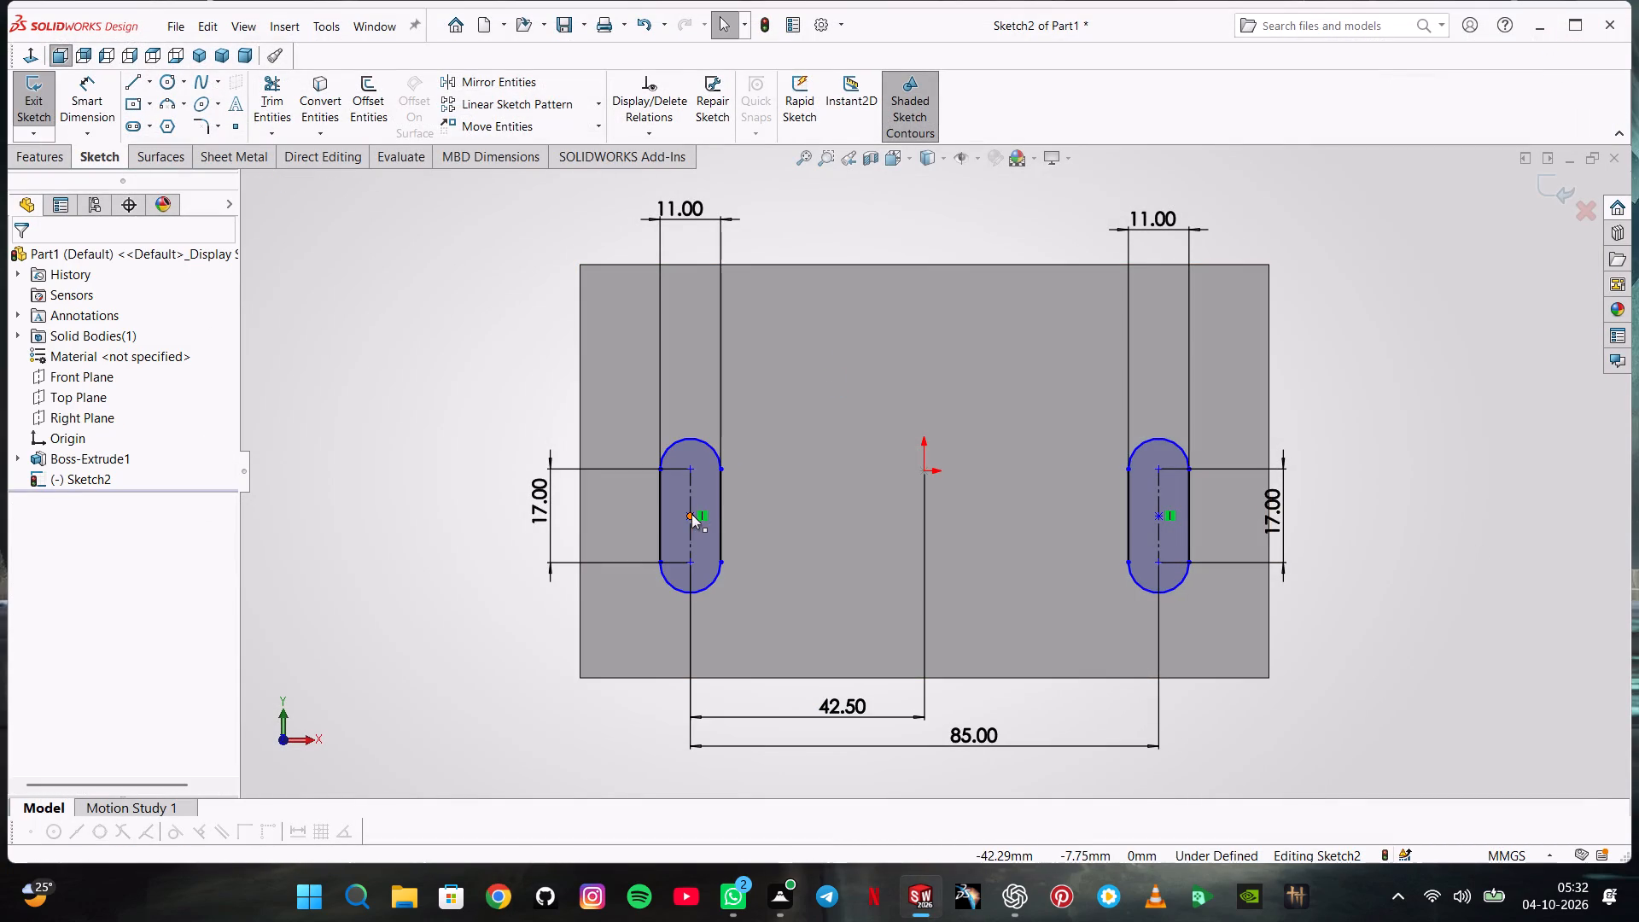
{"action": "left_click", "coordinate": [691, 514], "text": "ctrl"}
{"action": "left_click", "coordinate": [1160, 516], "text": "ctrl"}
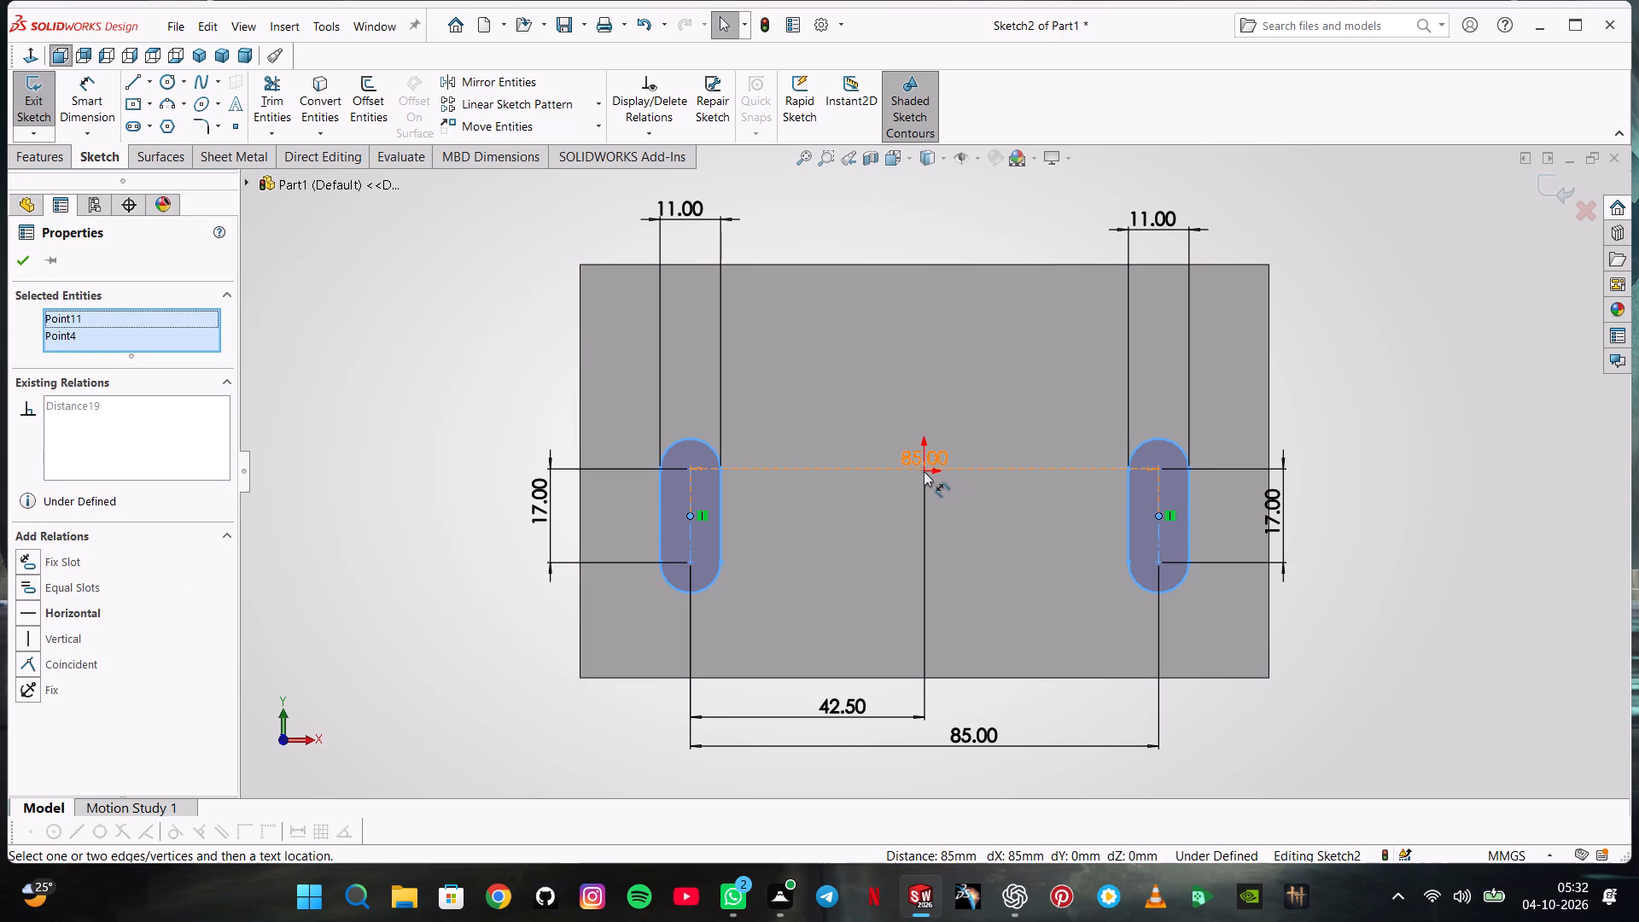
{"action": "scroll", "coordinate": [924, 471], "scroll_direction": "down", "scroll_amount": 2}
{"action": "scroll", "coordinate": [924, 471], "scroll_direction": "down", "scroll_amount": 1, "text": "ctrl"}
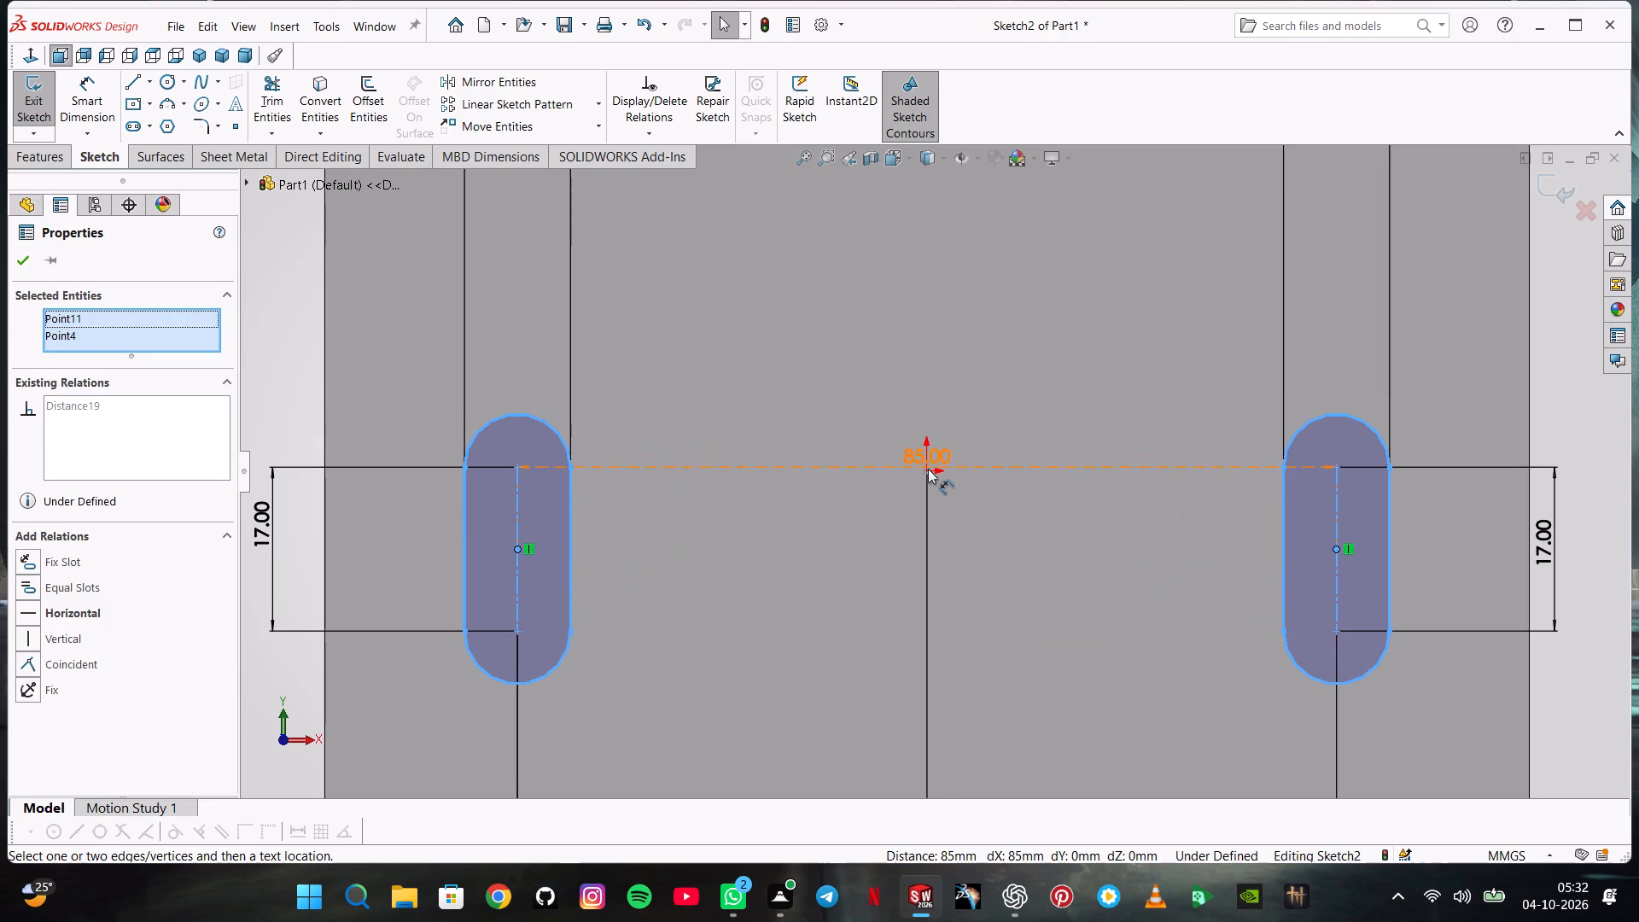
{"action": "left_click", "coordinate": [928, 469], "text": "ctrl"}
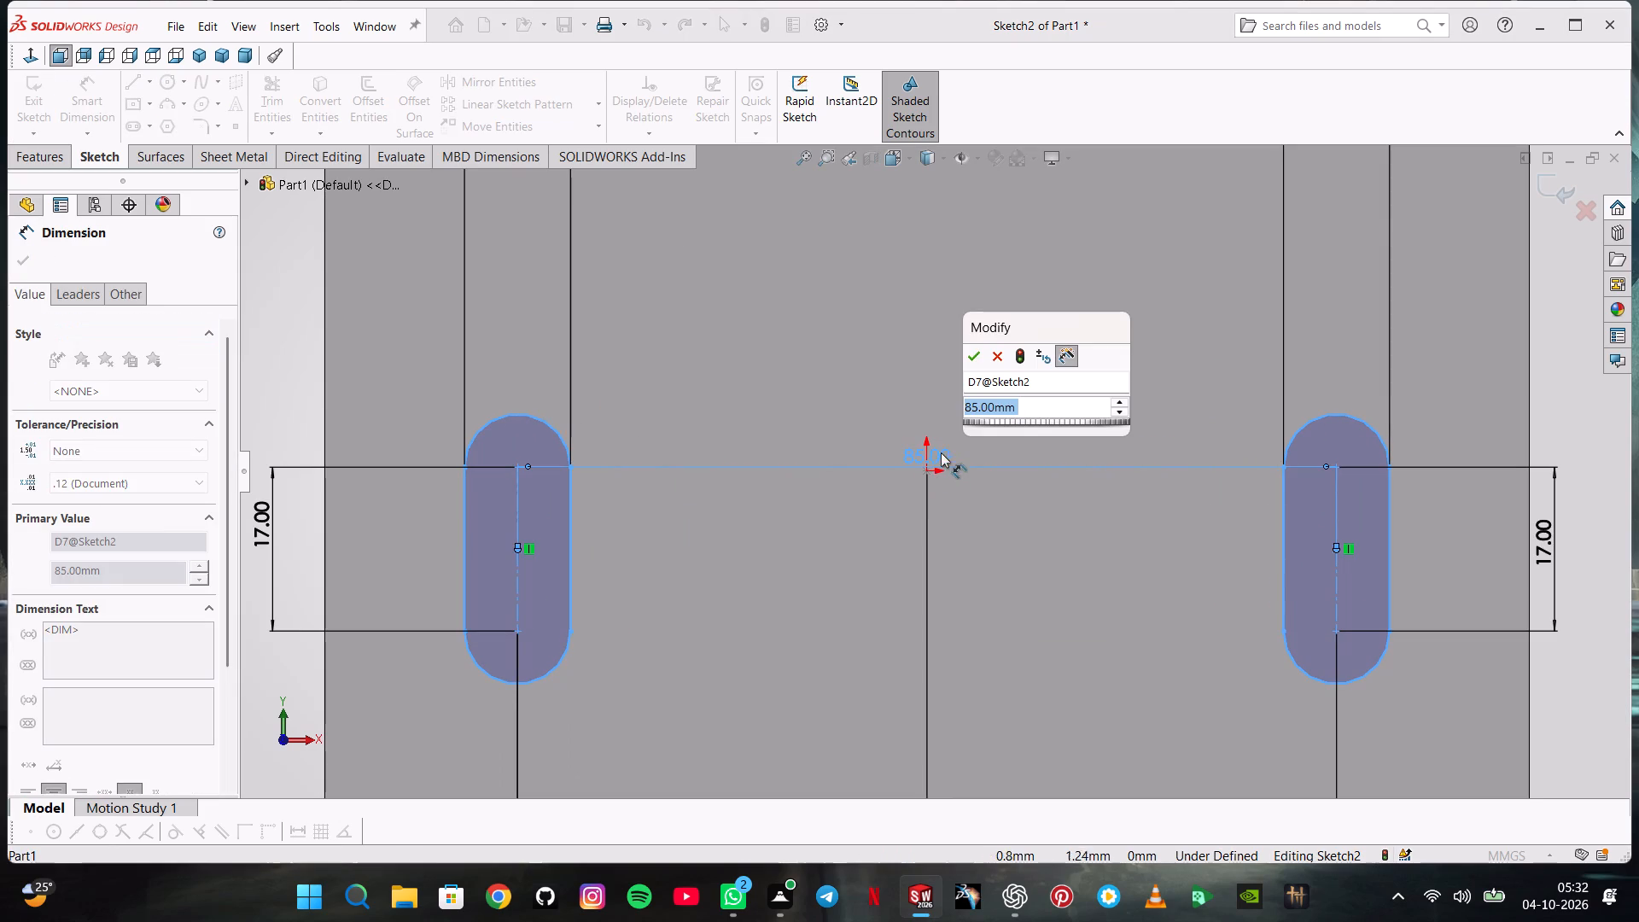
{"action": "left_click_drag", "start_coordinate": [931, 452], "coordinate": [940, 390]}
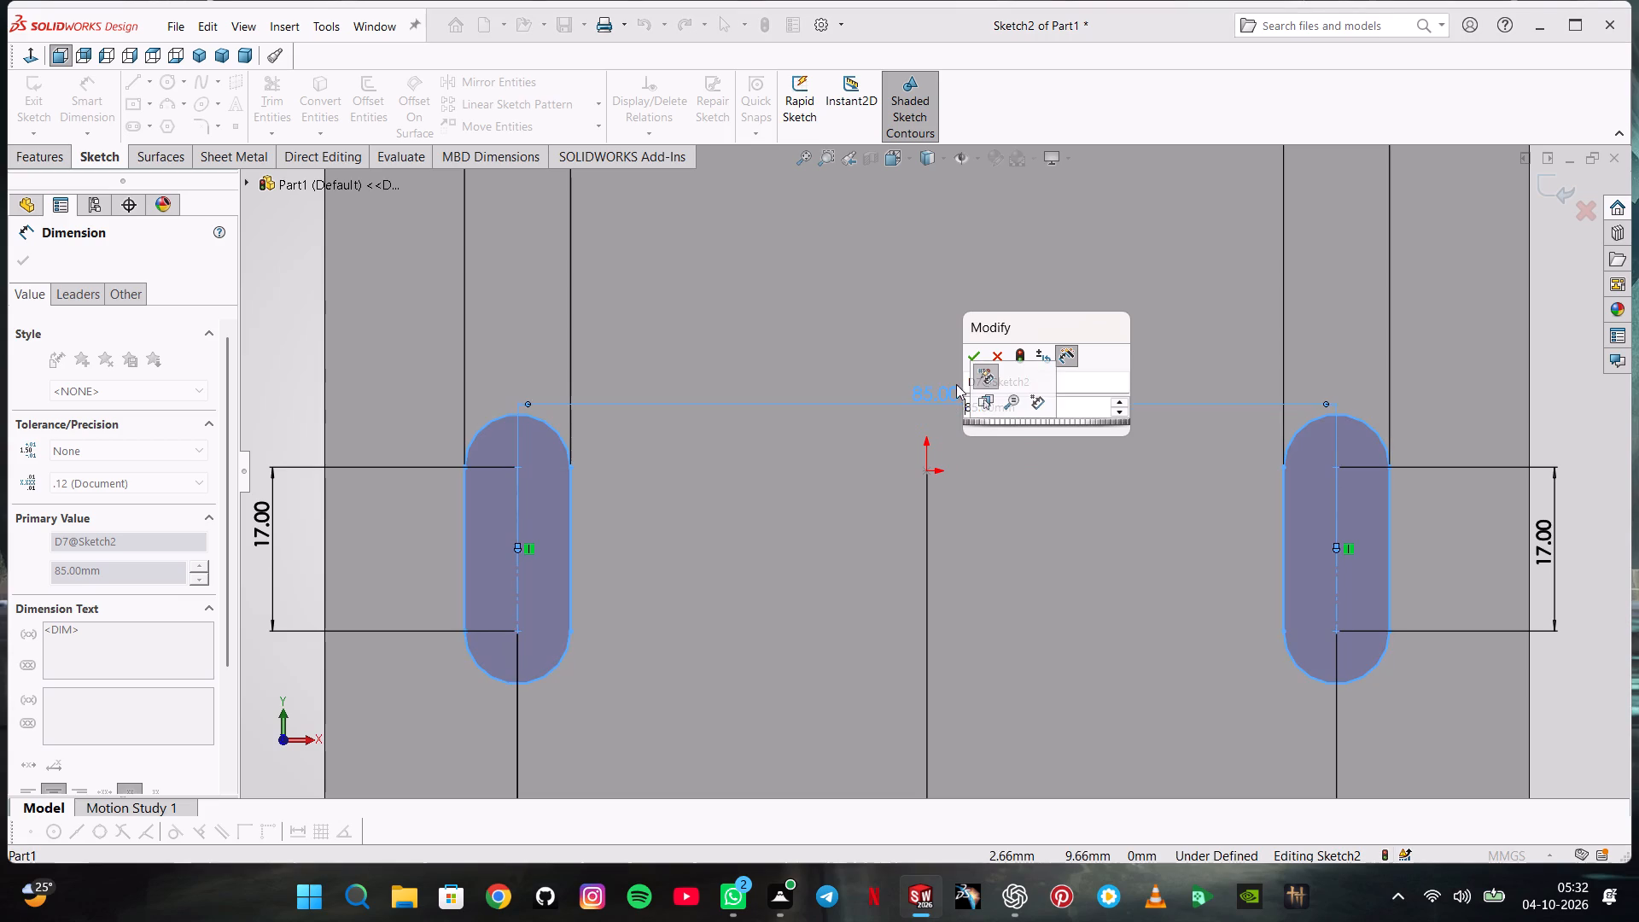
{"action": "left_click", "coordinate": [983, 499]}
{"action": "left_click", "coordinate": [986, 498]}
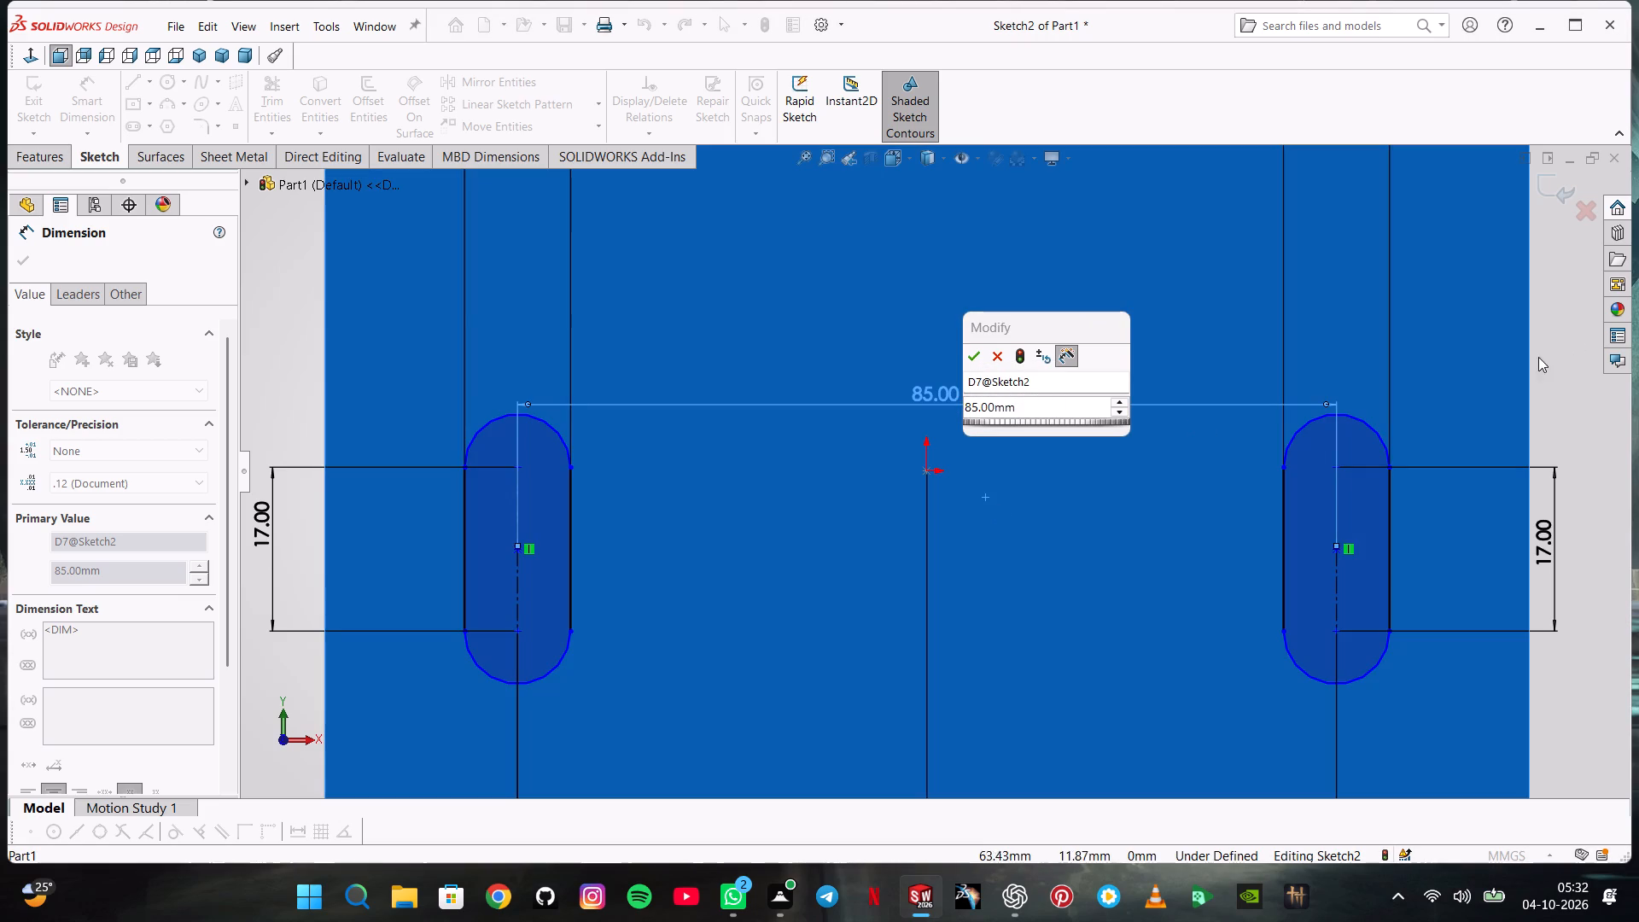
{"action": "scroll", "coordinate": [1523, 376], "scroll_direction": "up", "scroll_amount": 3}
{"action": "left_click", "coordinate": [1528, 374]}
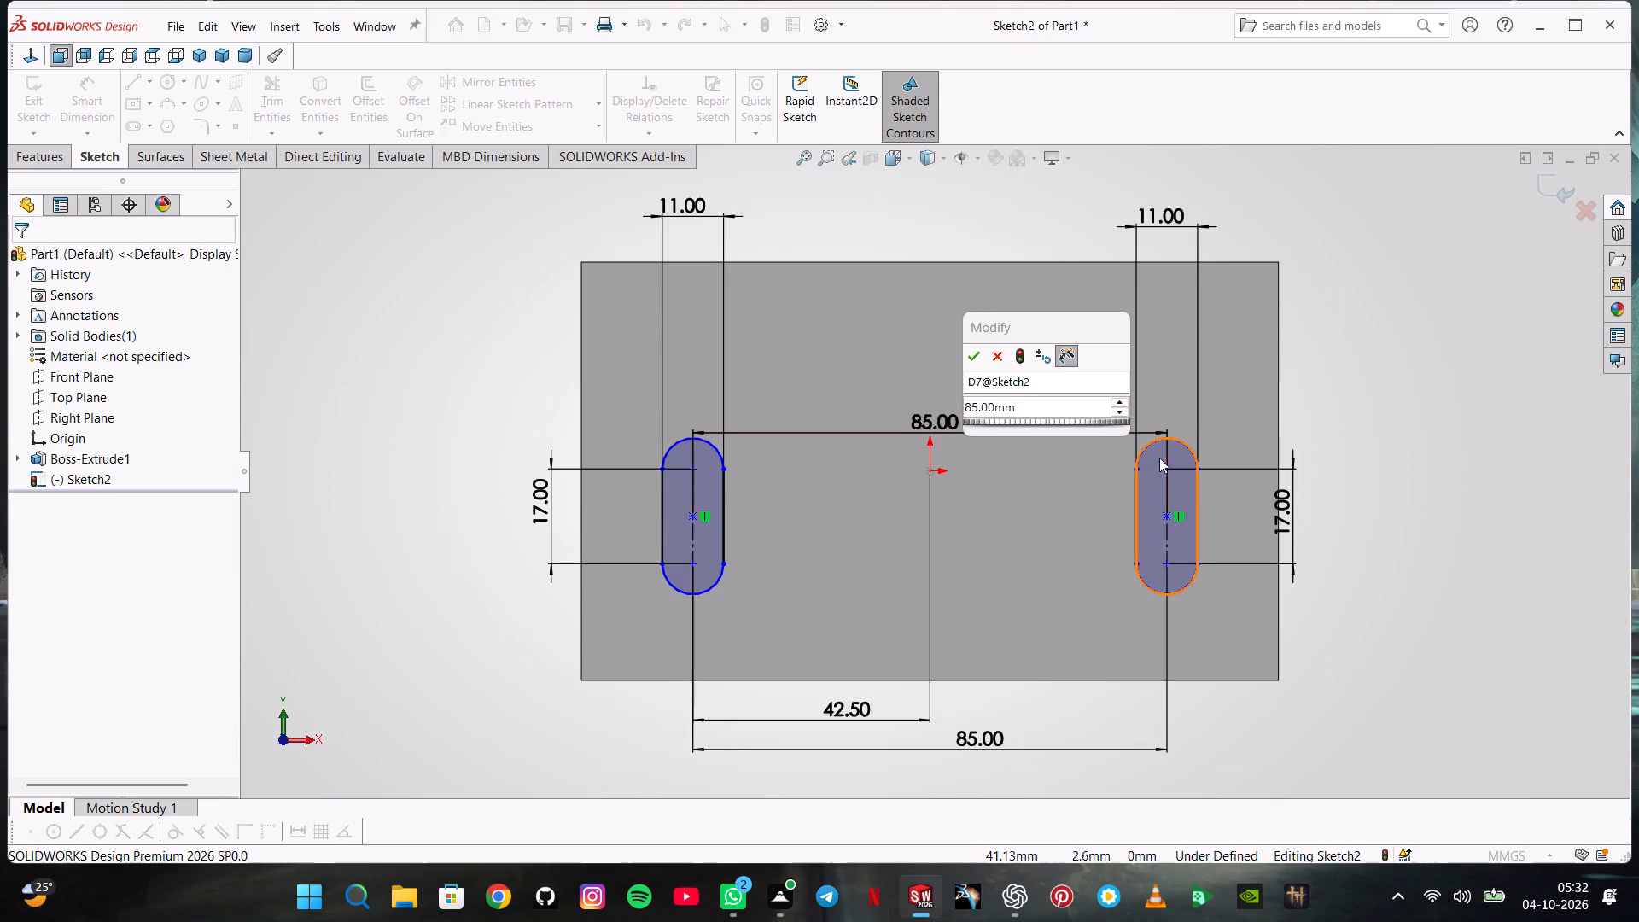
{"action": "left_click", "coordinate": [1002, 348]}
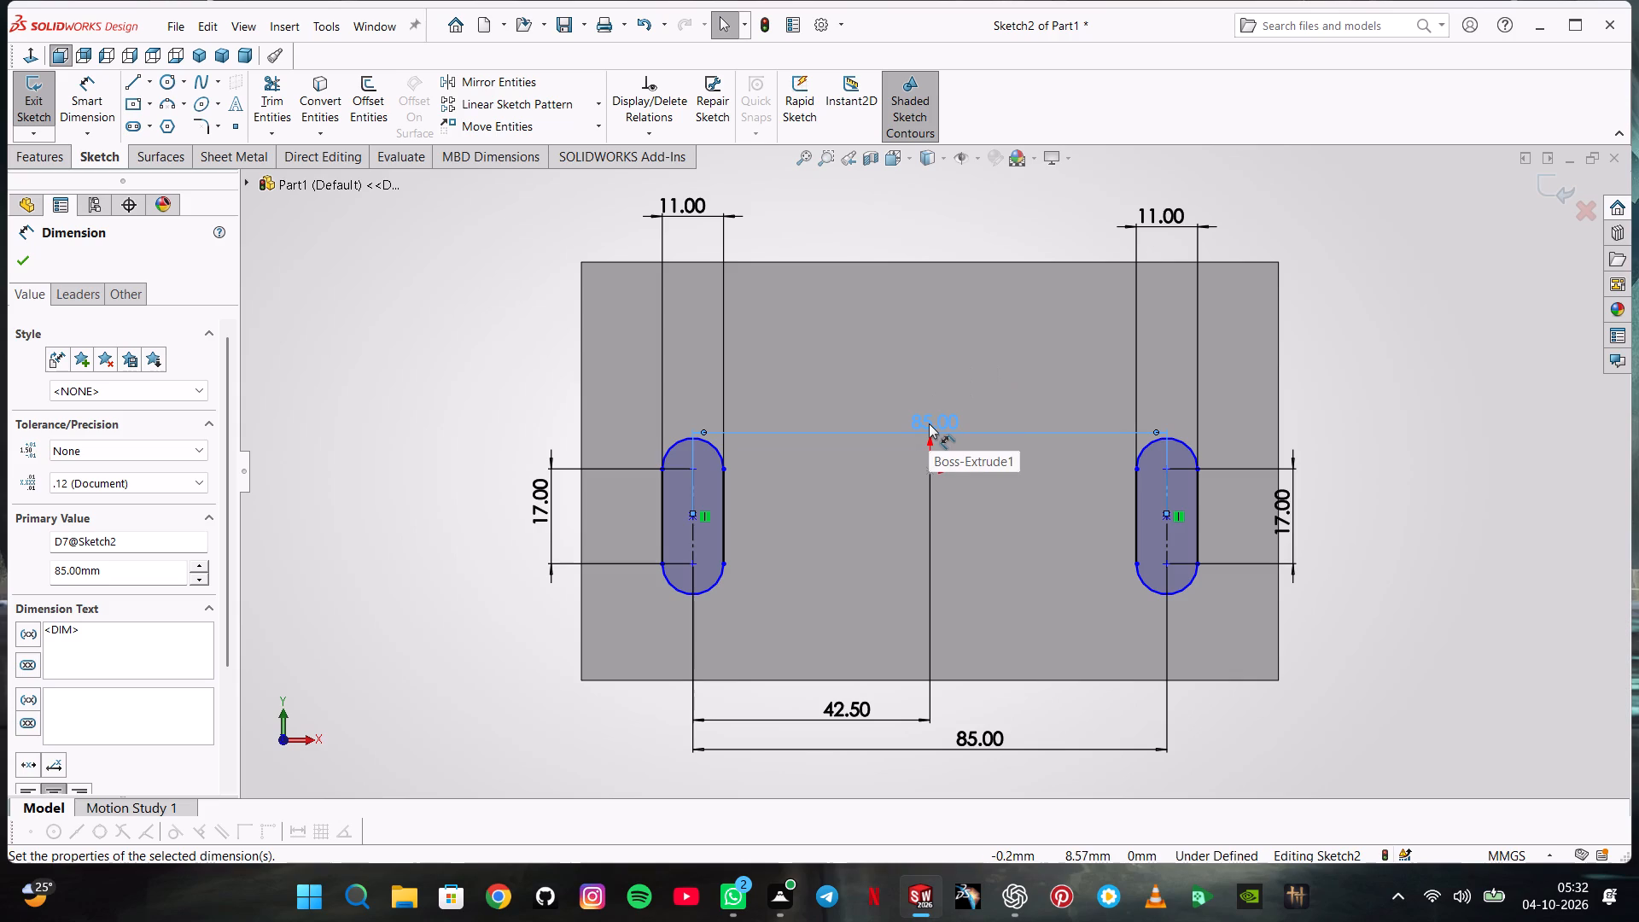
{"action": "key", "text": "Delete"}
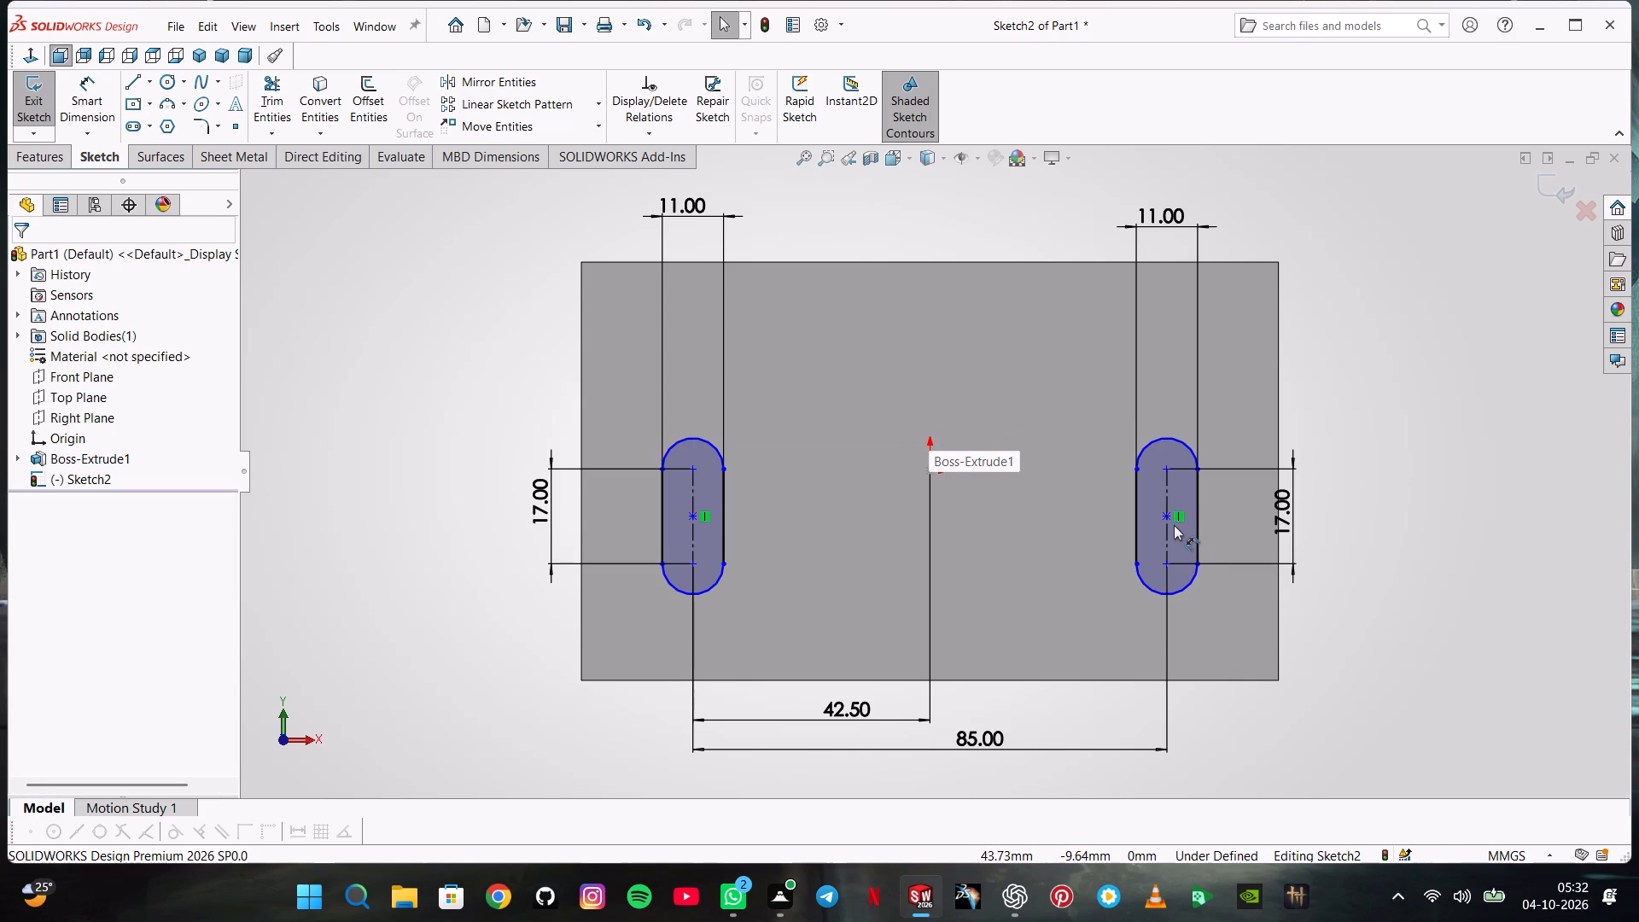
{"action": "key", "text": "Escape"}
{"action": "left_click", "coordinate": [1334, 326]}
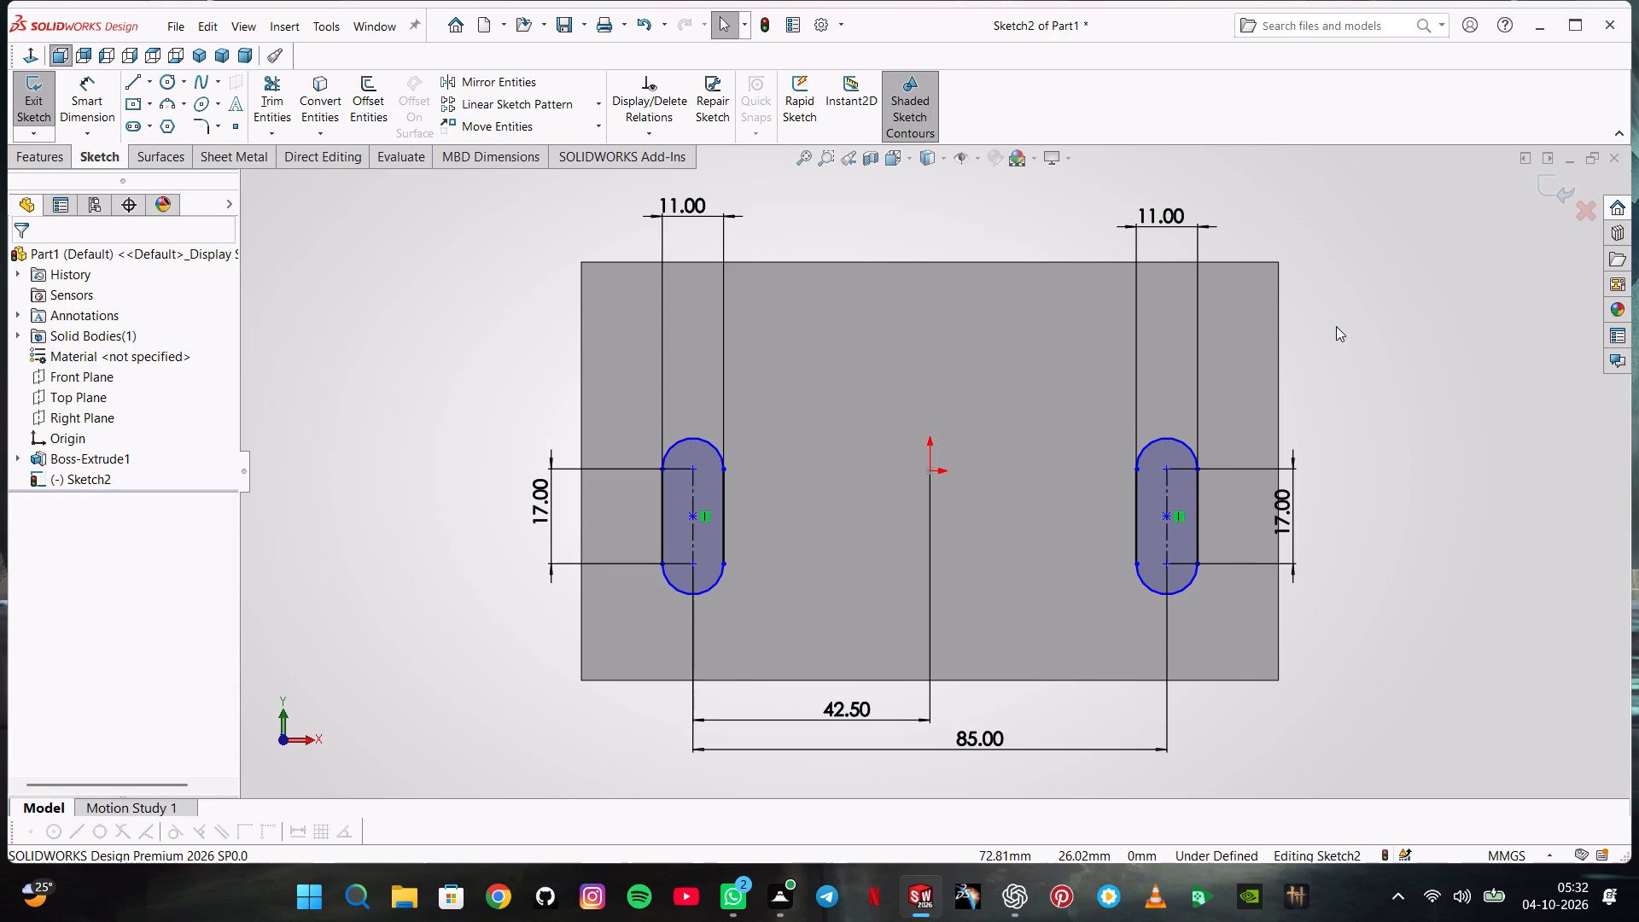
Add a Horizontal relation between the midpoints of both slots and the origin.
{"action": "left_click", "coordinate": [1165, 521], "text": "ctrl"}
{"action": "left_click", "coordinate": [690, 518], "text": "ctrl"}
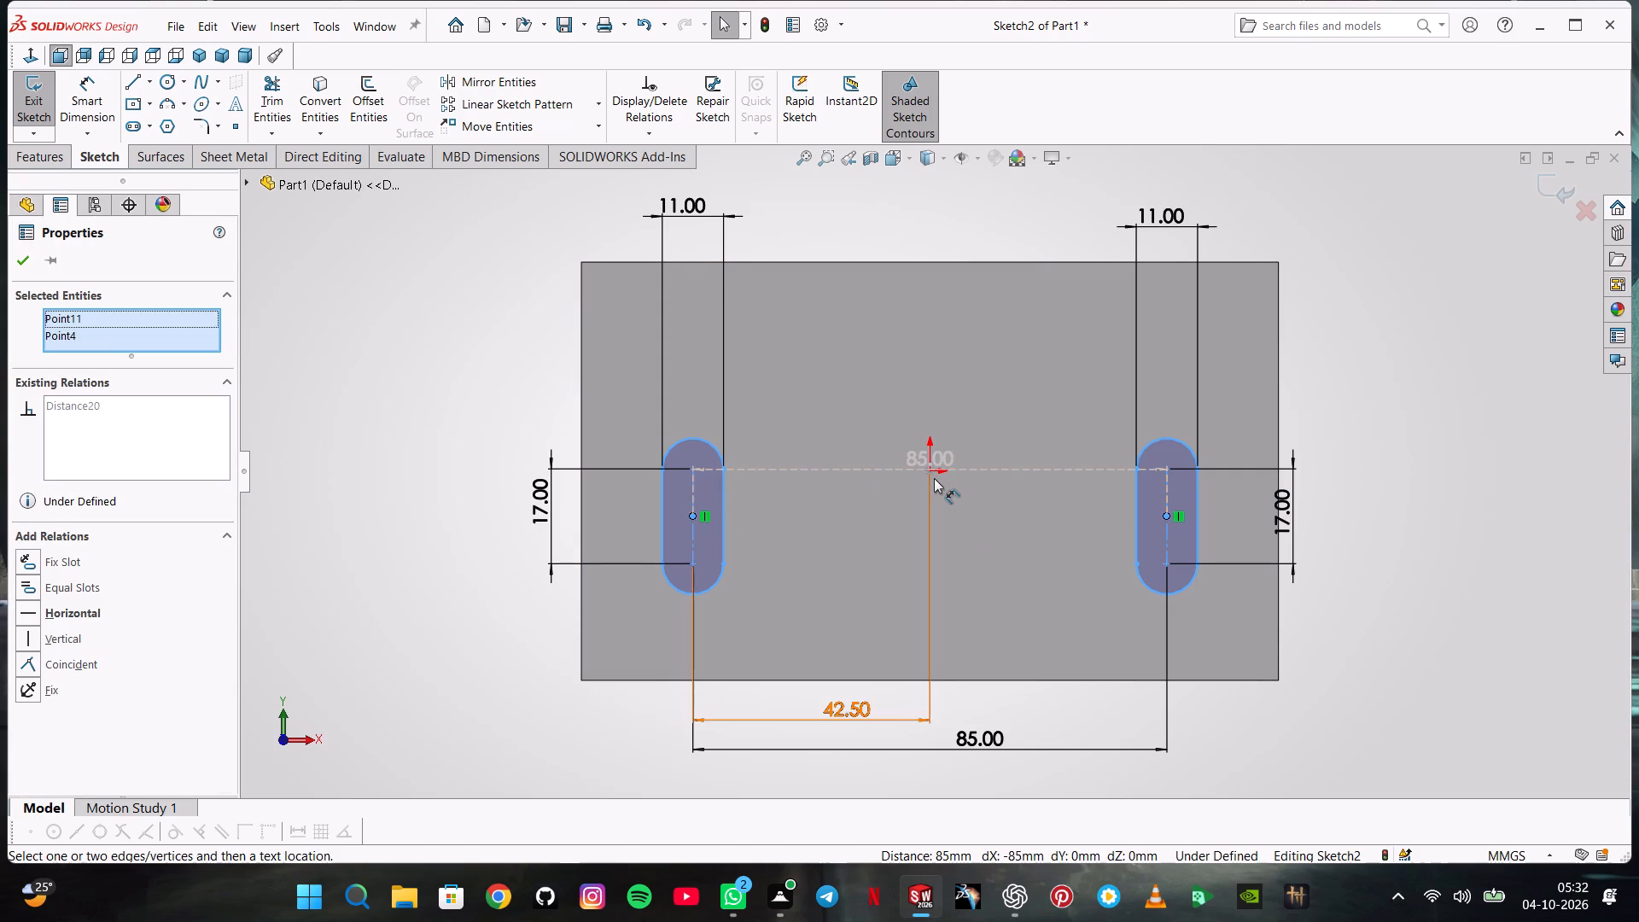
{"action": "scroll", "coordinate": [930, 469], "scroll_direction": "down", "scroll_amount": 6, "text": "ctrl"}
{"action": "scroll", "coordinate": [927, 470], "scroll_direction": "up", "scroll_amount": 2, "text": "ctrl"}
{"action": "scroll", "coordinate": [927, 476], "scroll_direction": "down", "scroll_amount": 11, "text": "ctrl"}
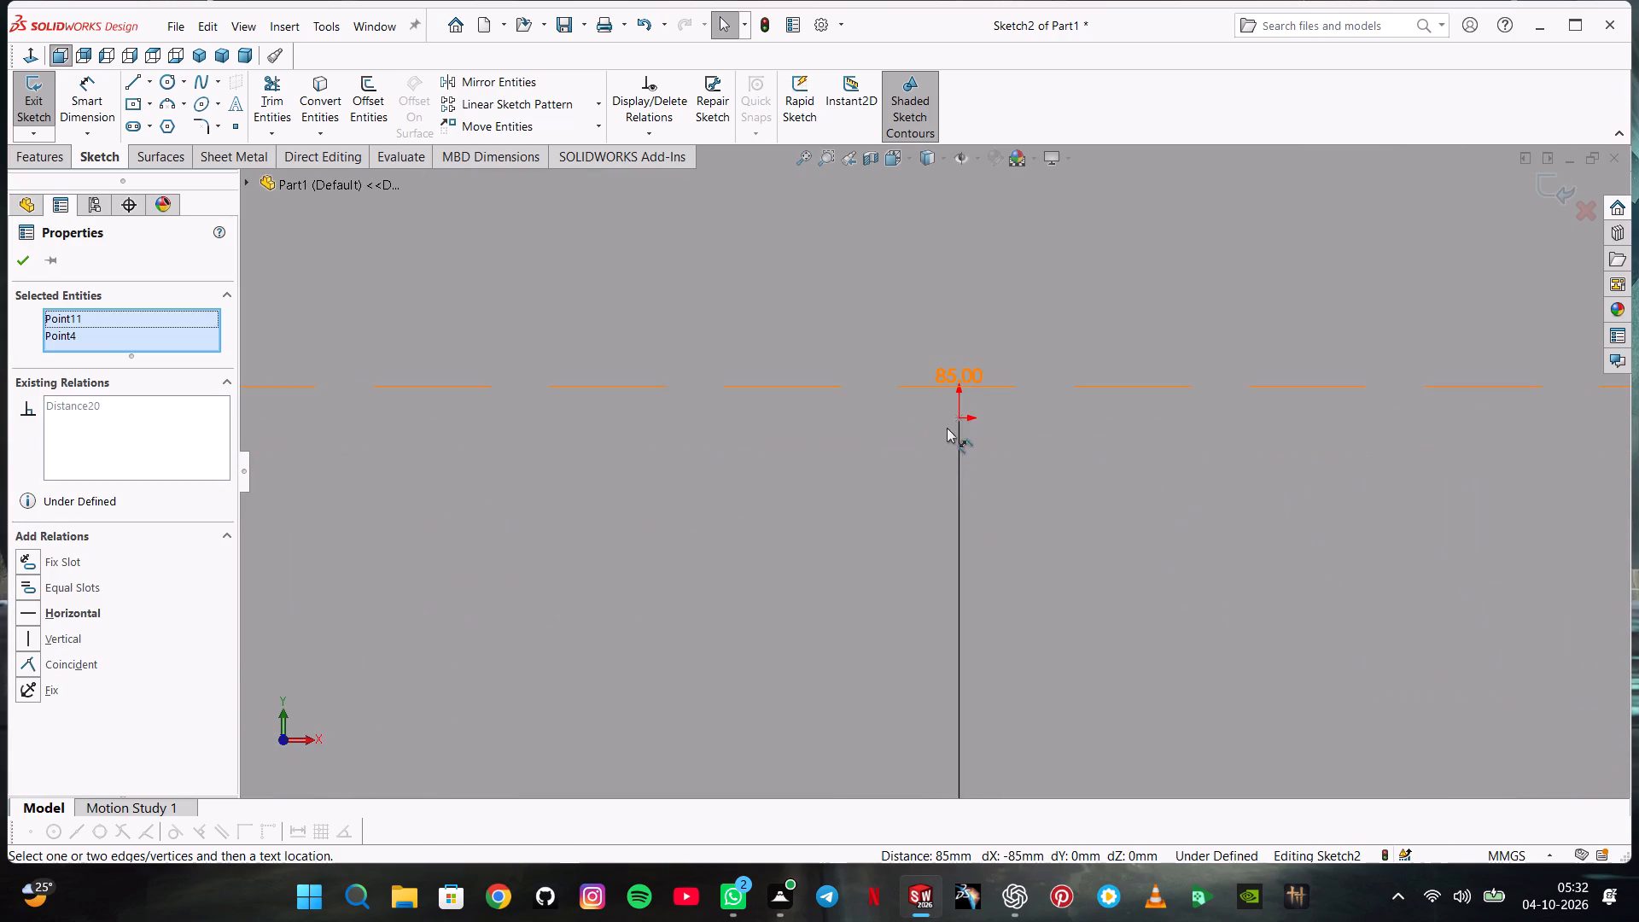
{"action": "scroll", "coordinate": [953, 380], "scroll_direction": "down", "scroll_amount": 6, "text": "ctrl"}
{"action": "left_click", "coordinate": [971, 564], "text": "ctrl"}
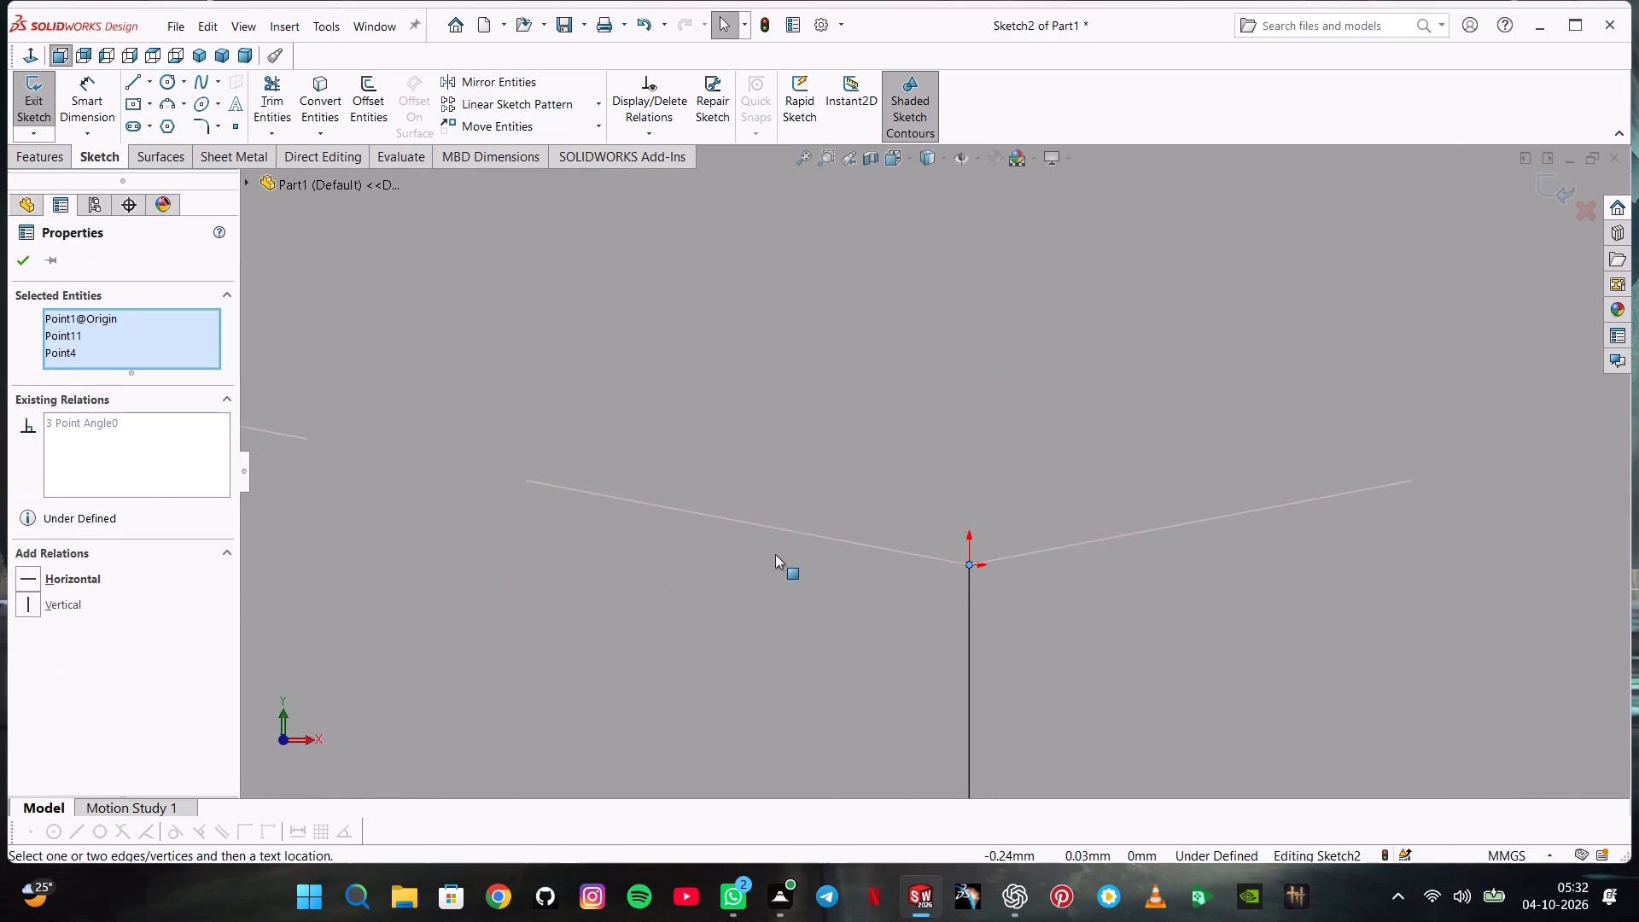
{"action": "left_click", "coordinate": [48, 587]}
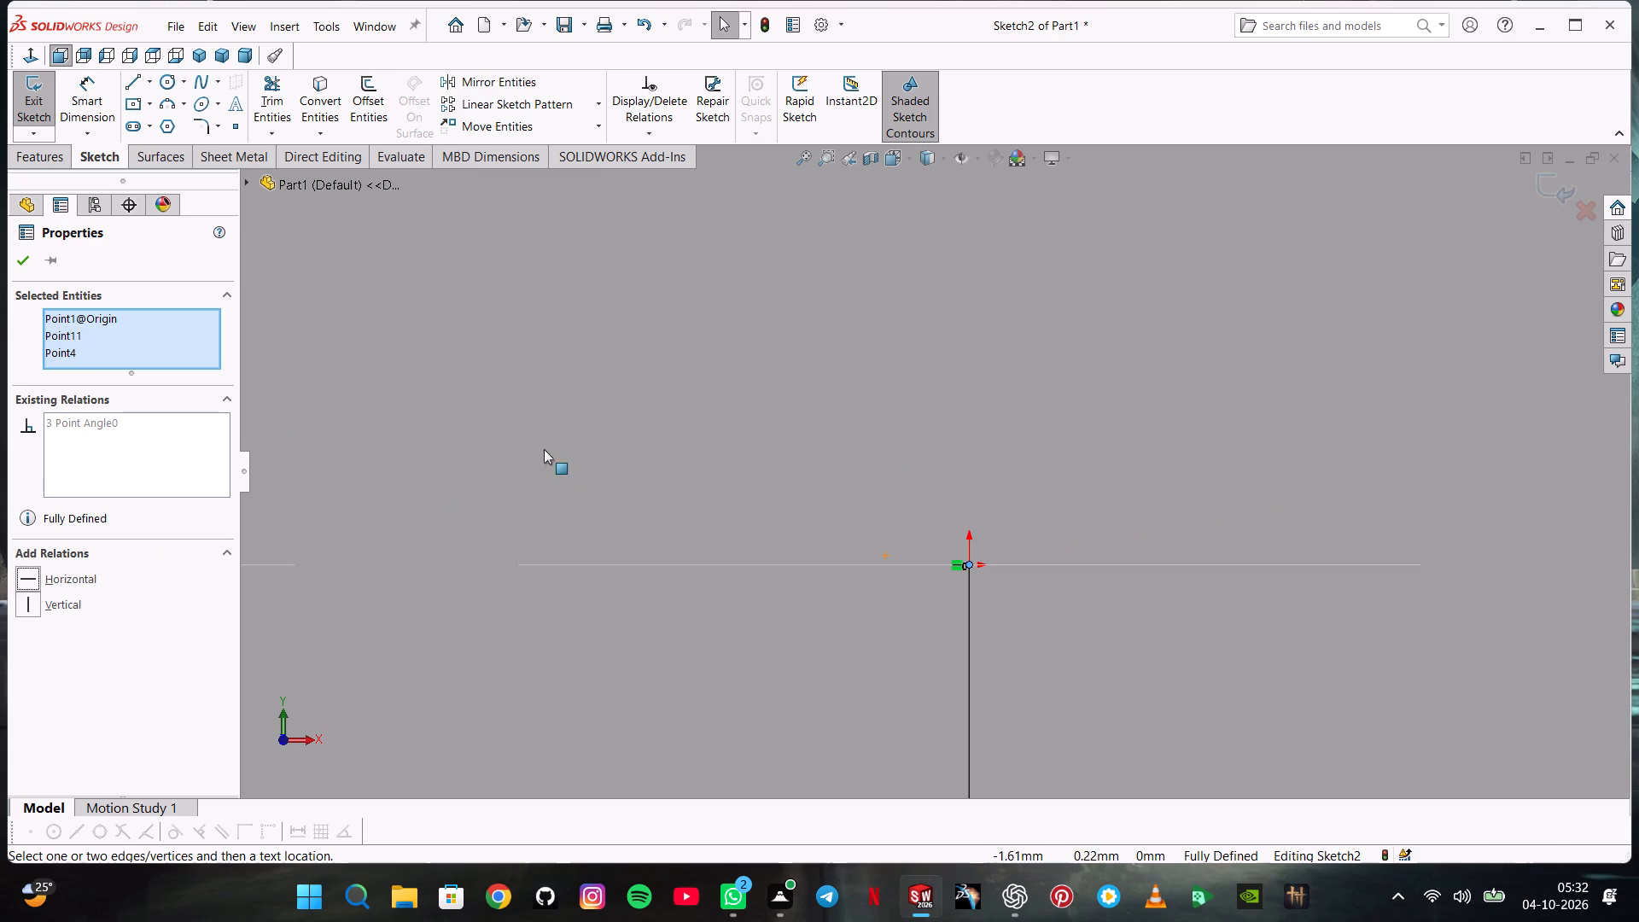
{"action": "scroll", "coordinate": [1063, 443], "scroll_direction": "up", "scroll_amount": 20}
{"action": "scroll", "coordinate": [1063, 443], "scroll_direction": "up", "scroll_amount": 7}
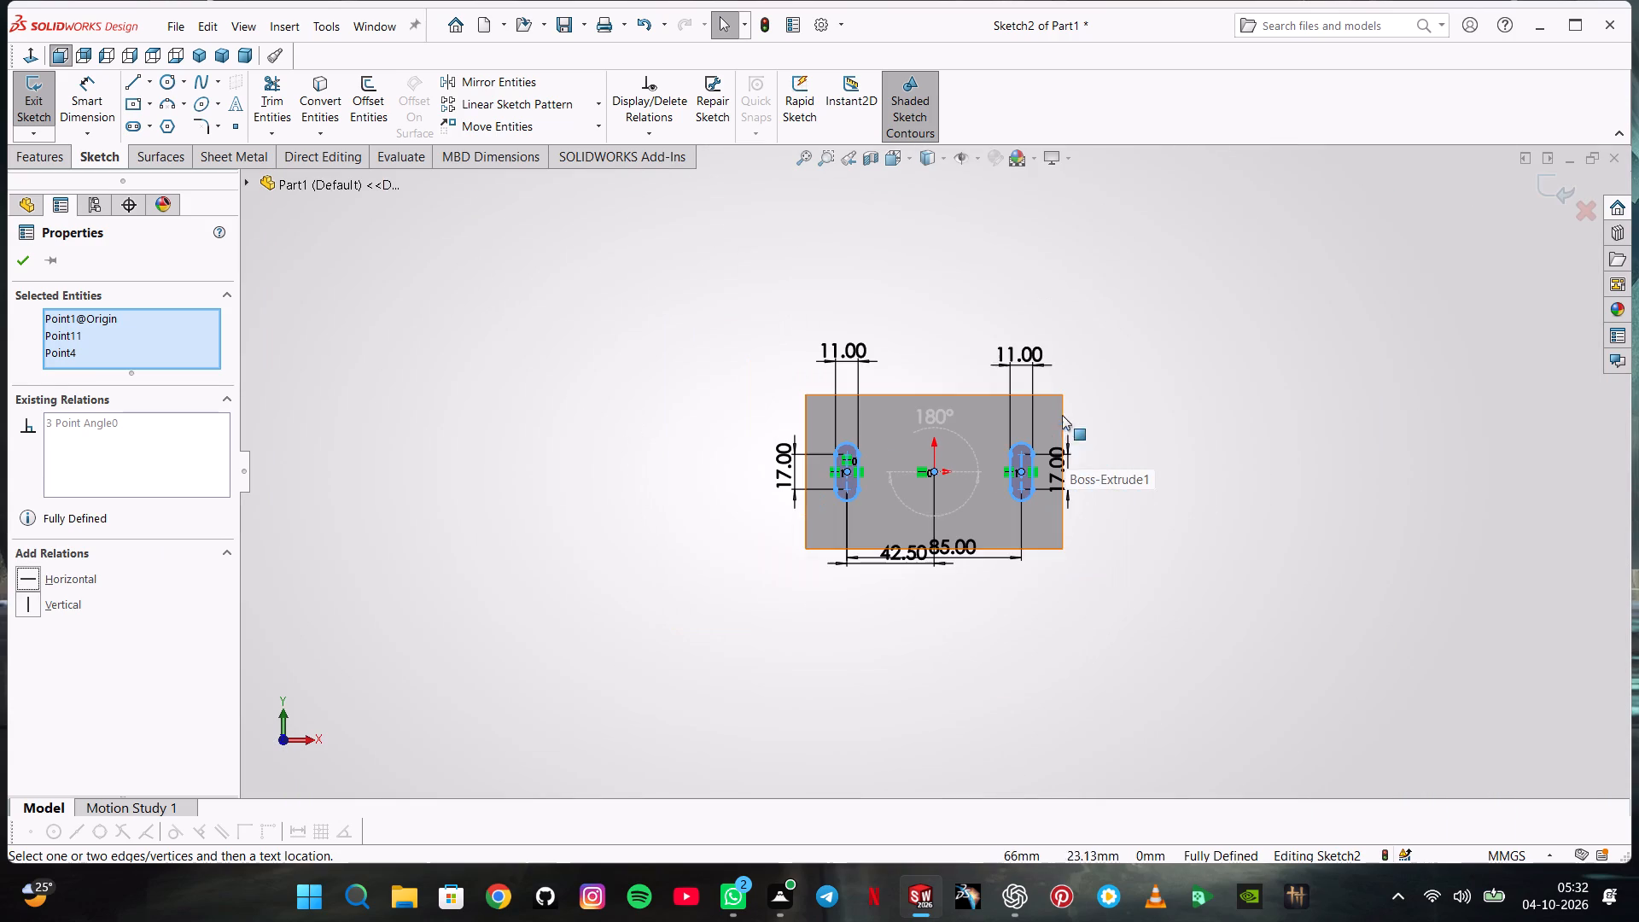
{"action": "left_click", "coordinate": [908, 316]}
{"action": "scroll", "coordinate": [977, 477], "scroll_direction": "down", "scroll_amount": 5}
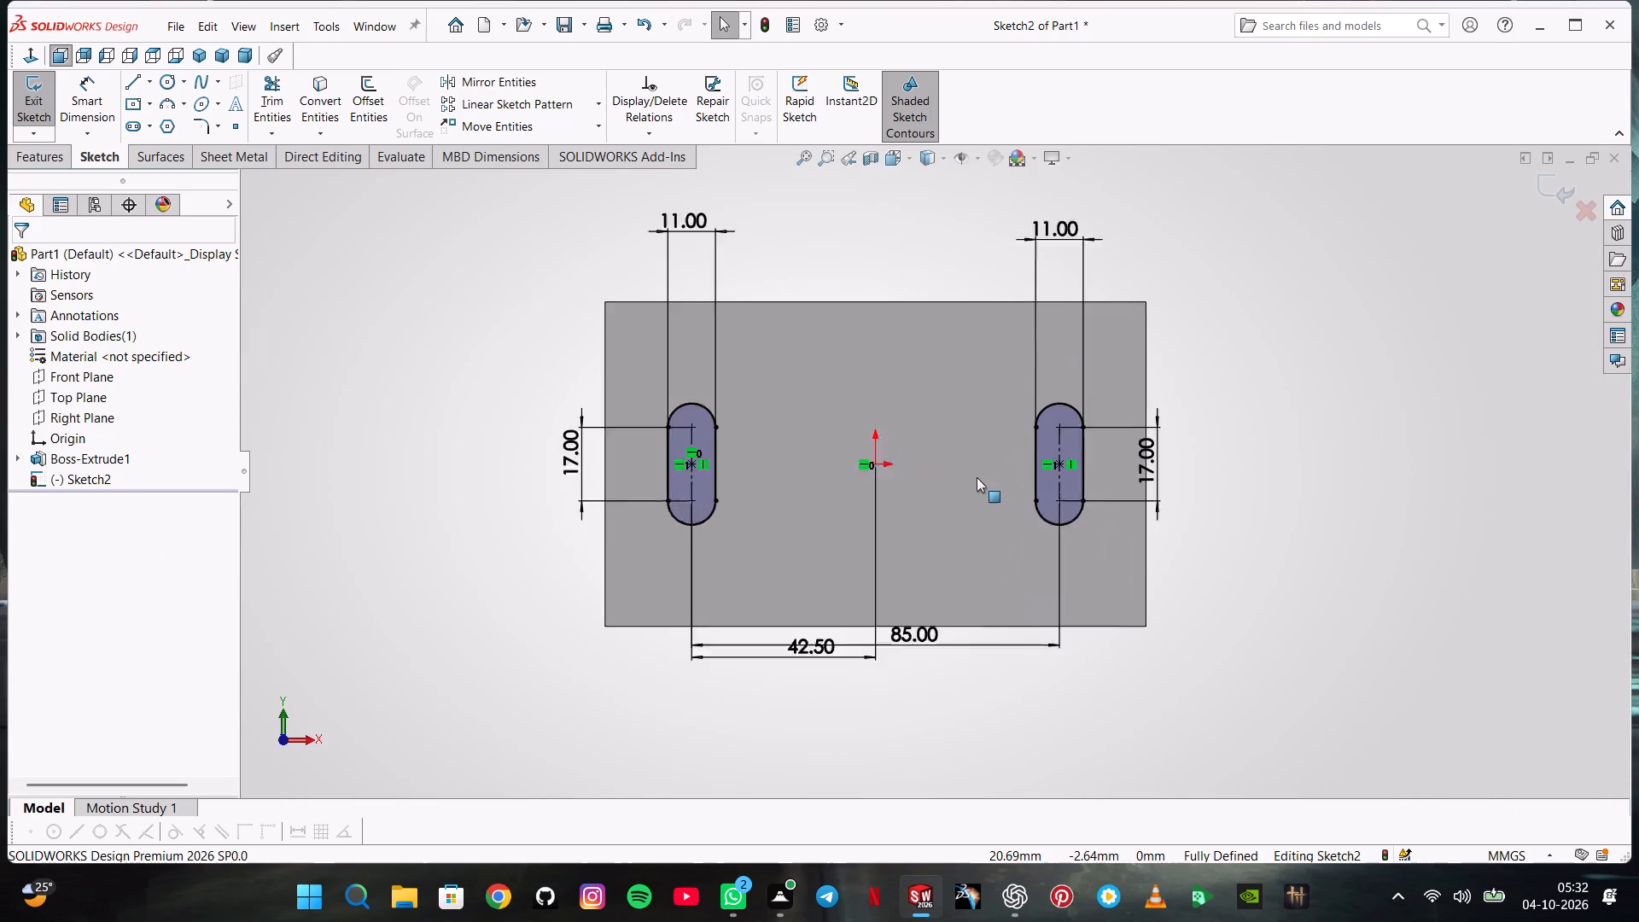
Cut-extrude both slots through the block with a Blind depth of 22 mm.
{"action": "left_click", "coordinate": [32, 166]}
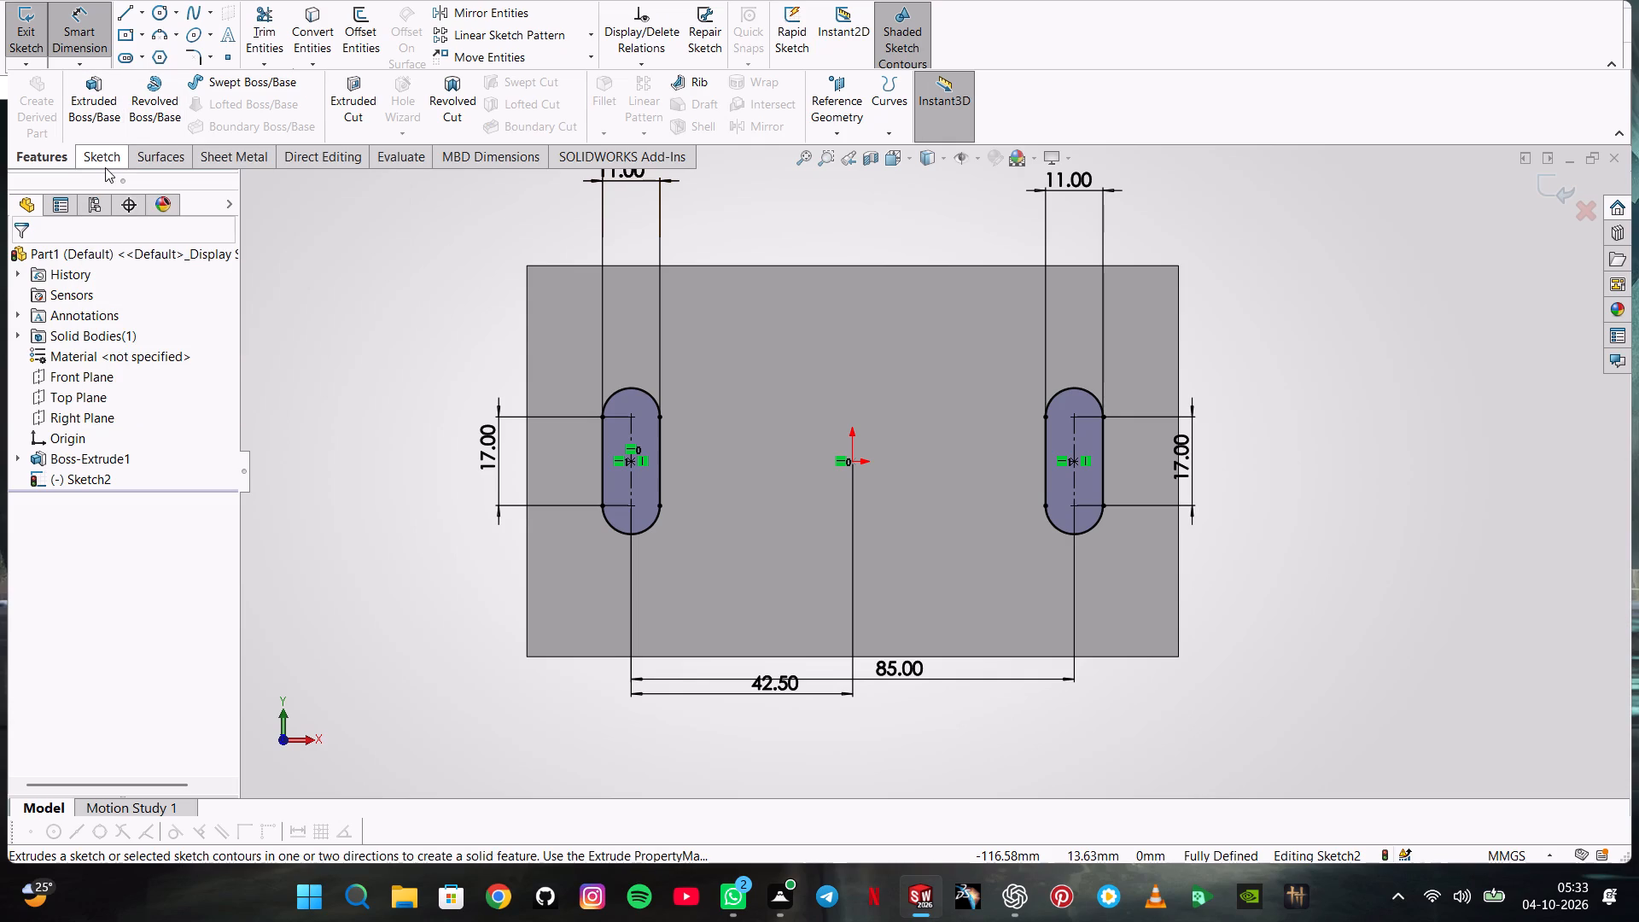
{"action": "left_click", "coordinate": [369, 90]}
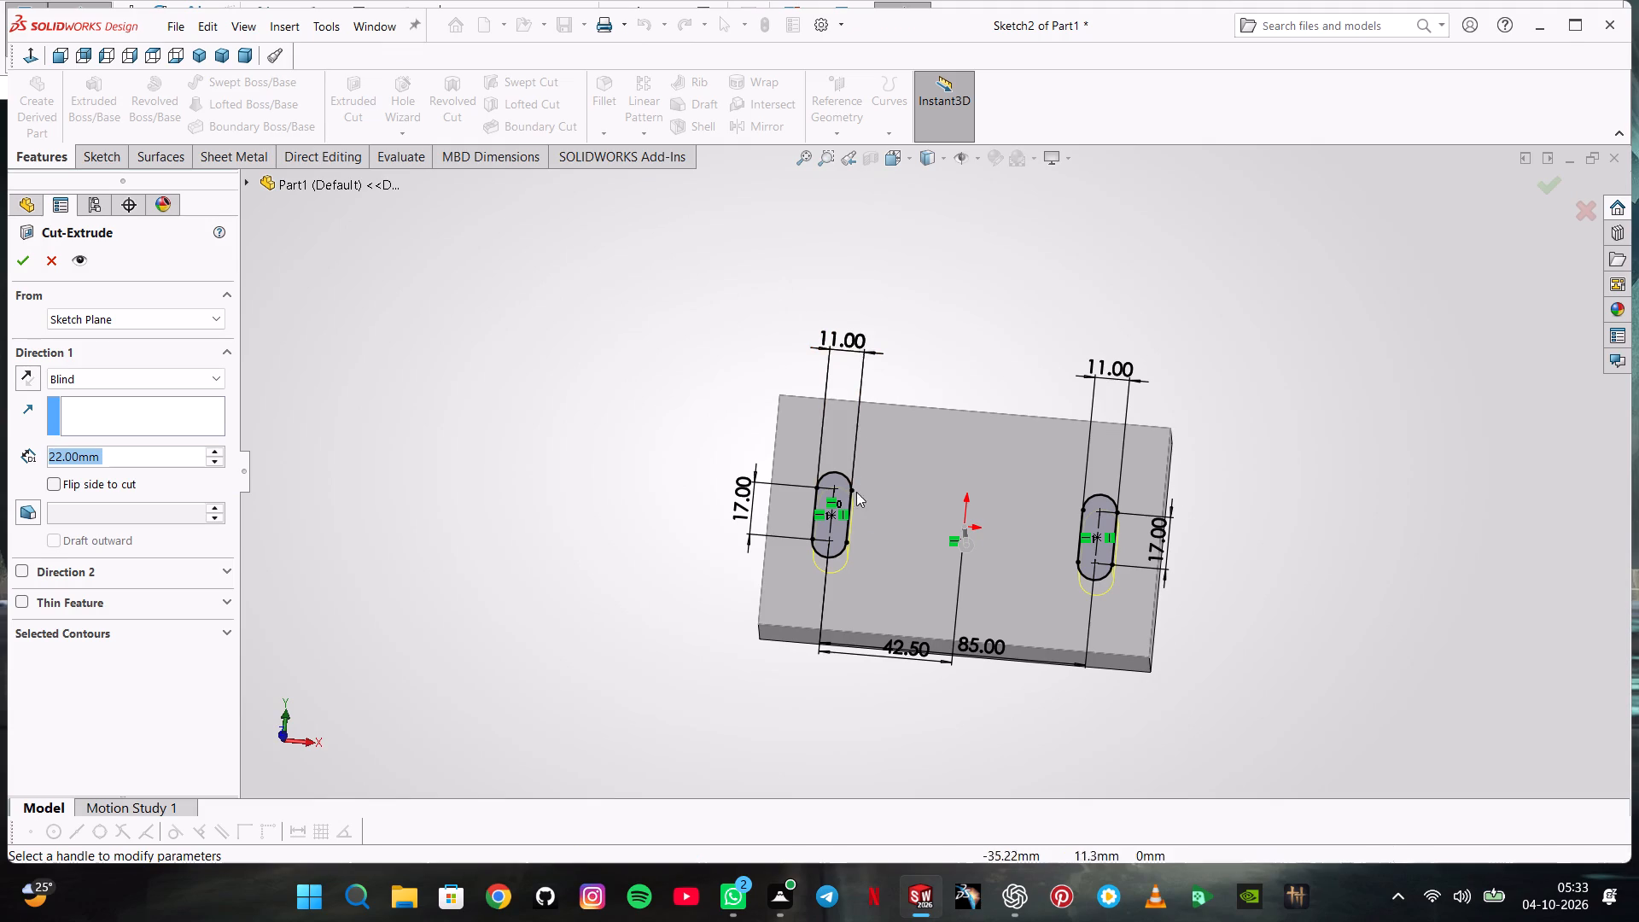
{"action": "middle_click_drag", "start_coordinate": [943, 586], "coordinate": [873, 286]}
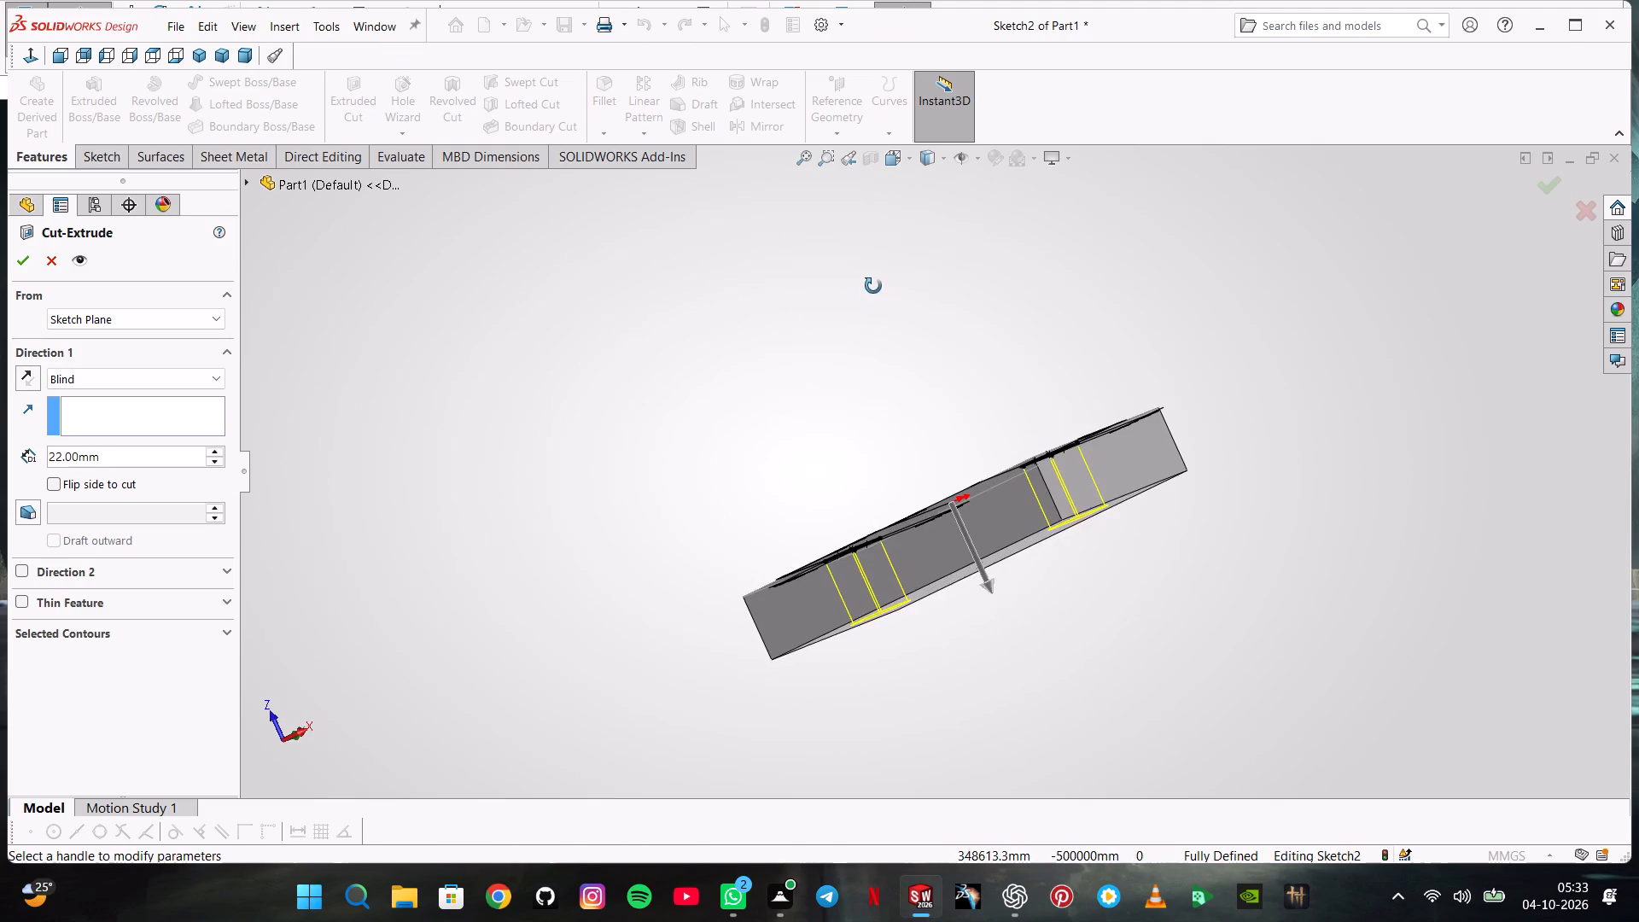
{"action": "middle_click_drag", "start_coordinate": [873, 286], "coordinate": [879, 318]}
{"action": "left_click", "coordinate": [211, 452]}
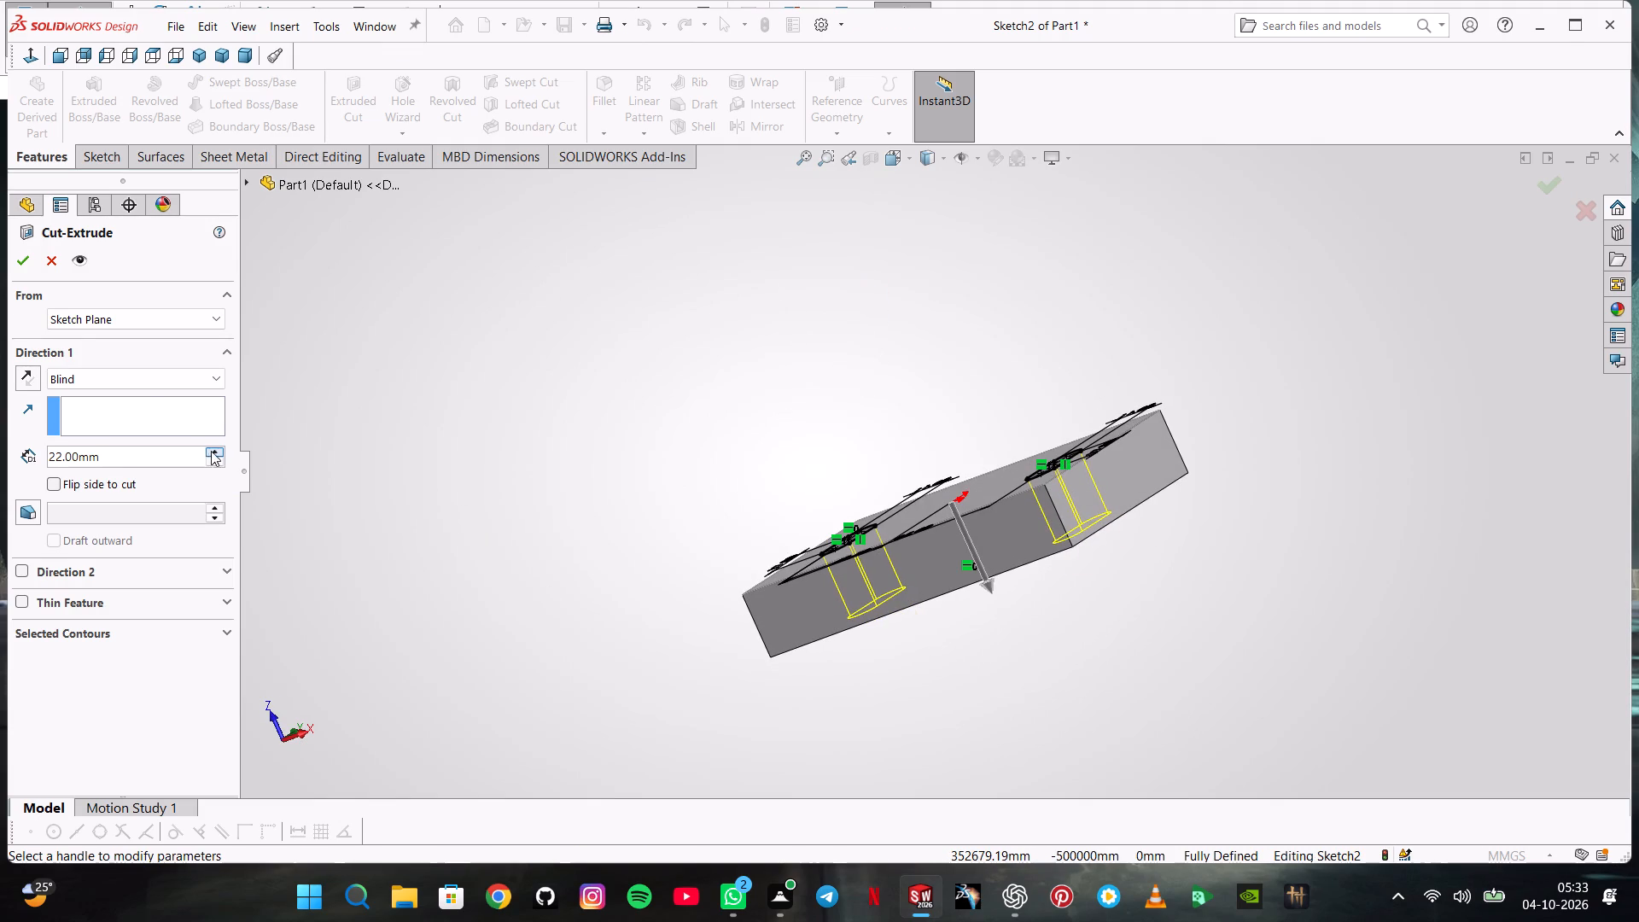
{"action": "left_click", "coordinate": [14, 262]}
{"action": "left_click", "coordinate": [509, 348]}
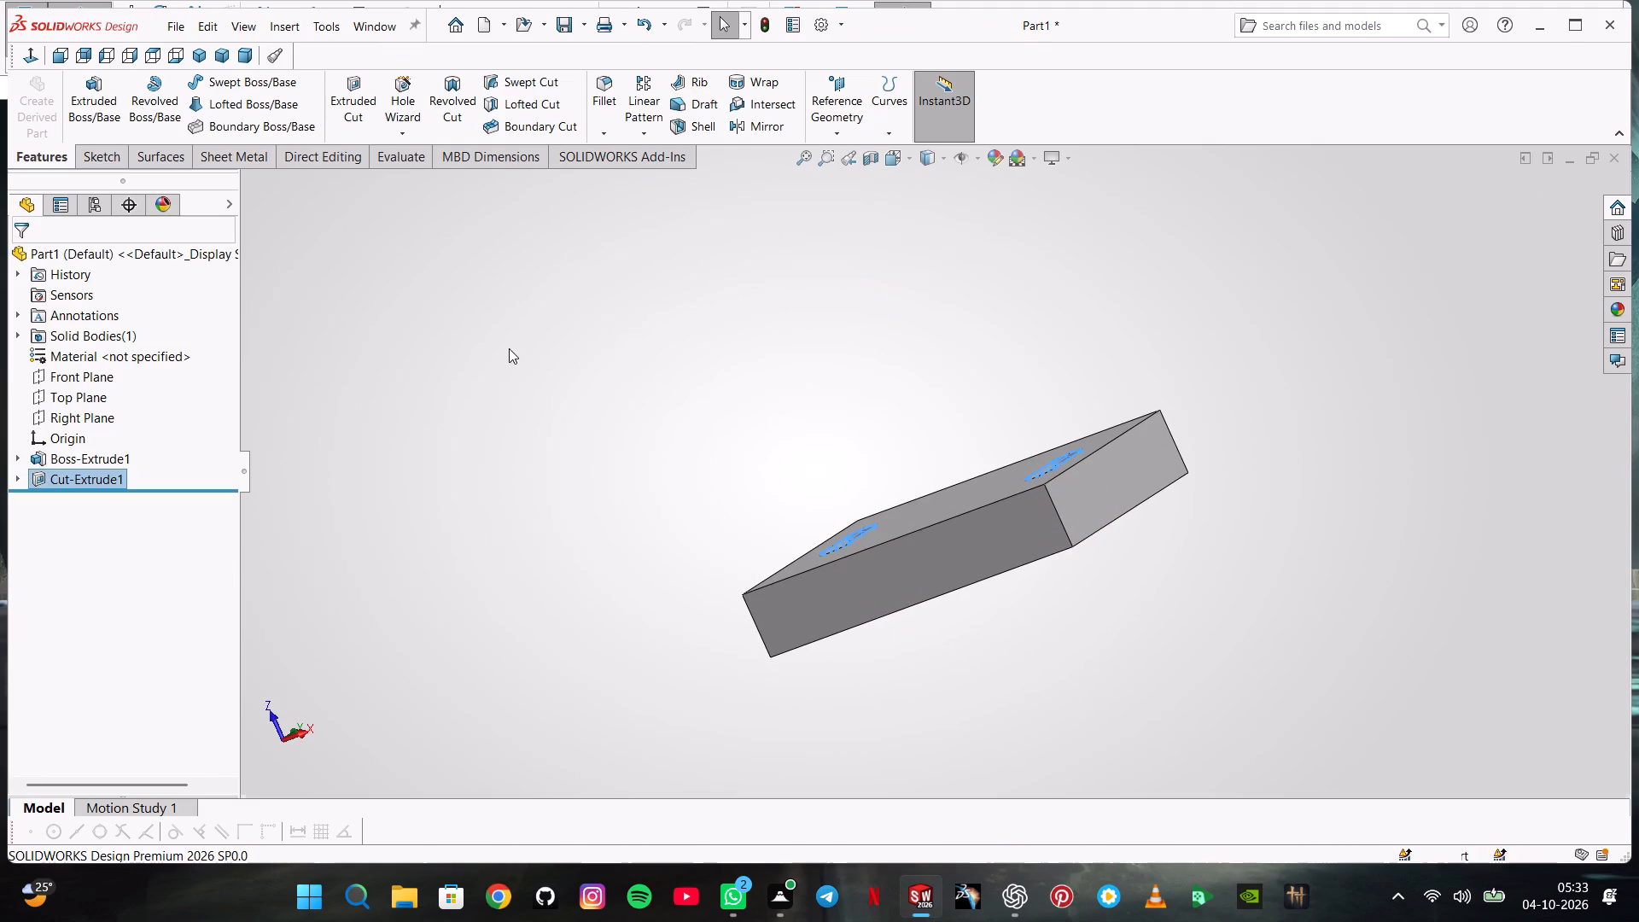
{"action": "middle_click_drag", "start_coordinate": [632, 285], "coordinate": [749, 485]}
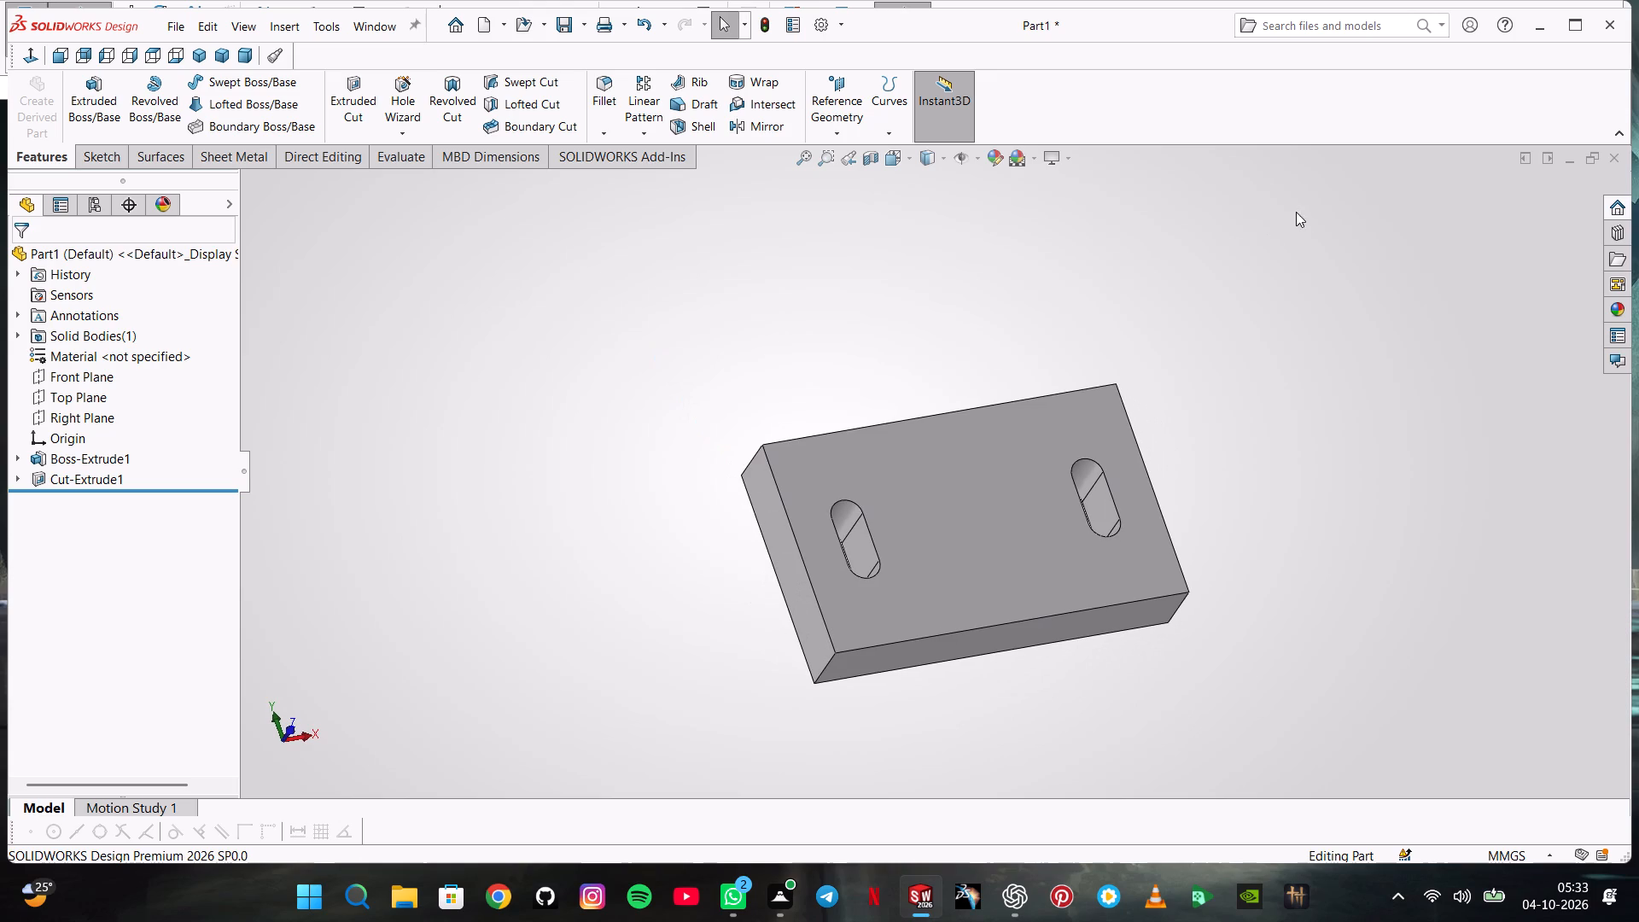
Maximize the modelling window.
{"action": "left_click", "coordinate": [1571, 22]}
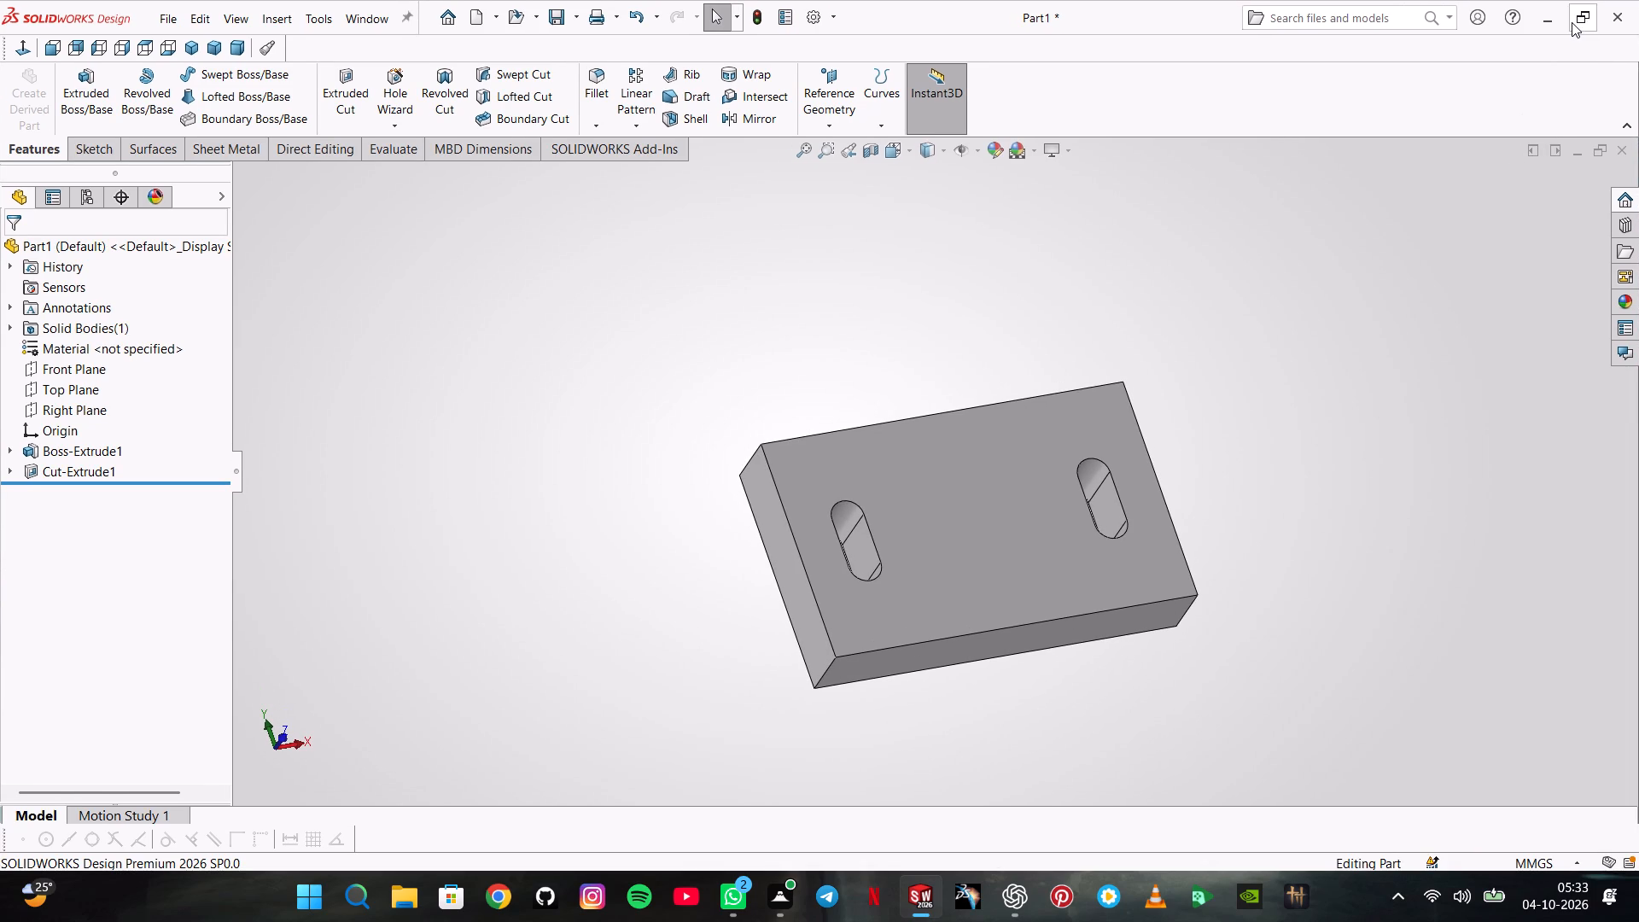
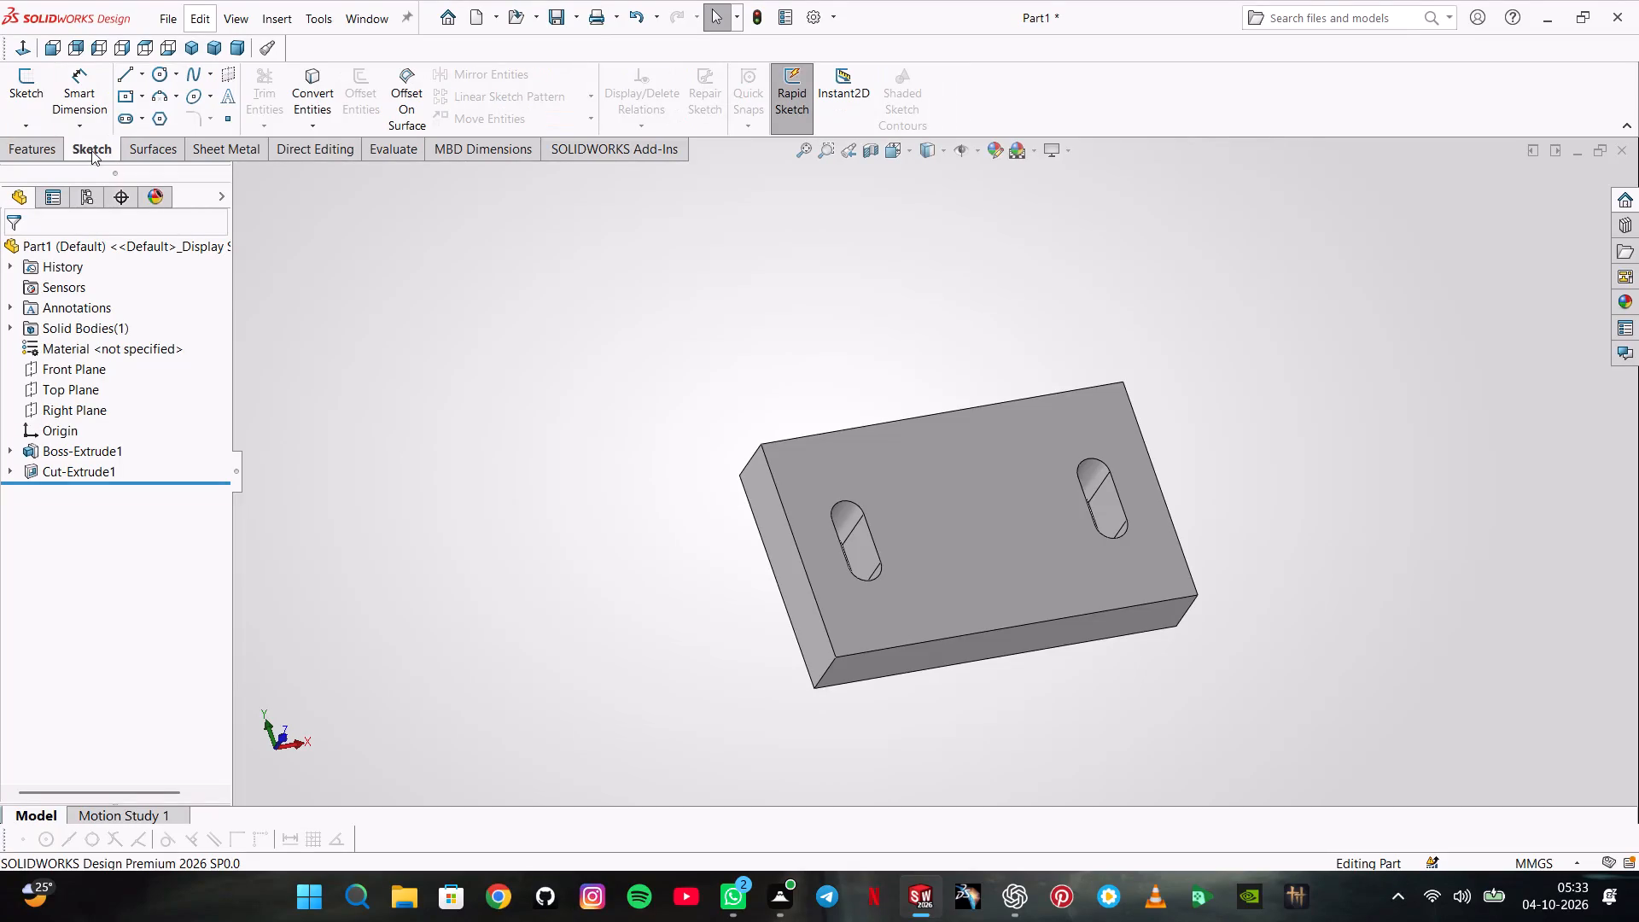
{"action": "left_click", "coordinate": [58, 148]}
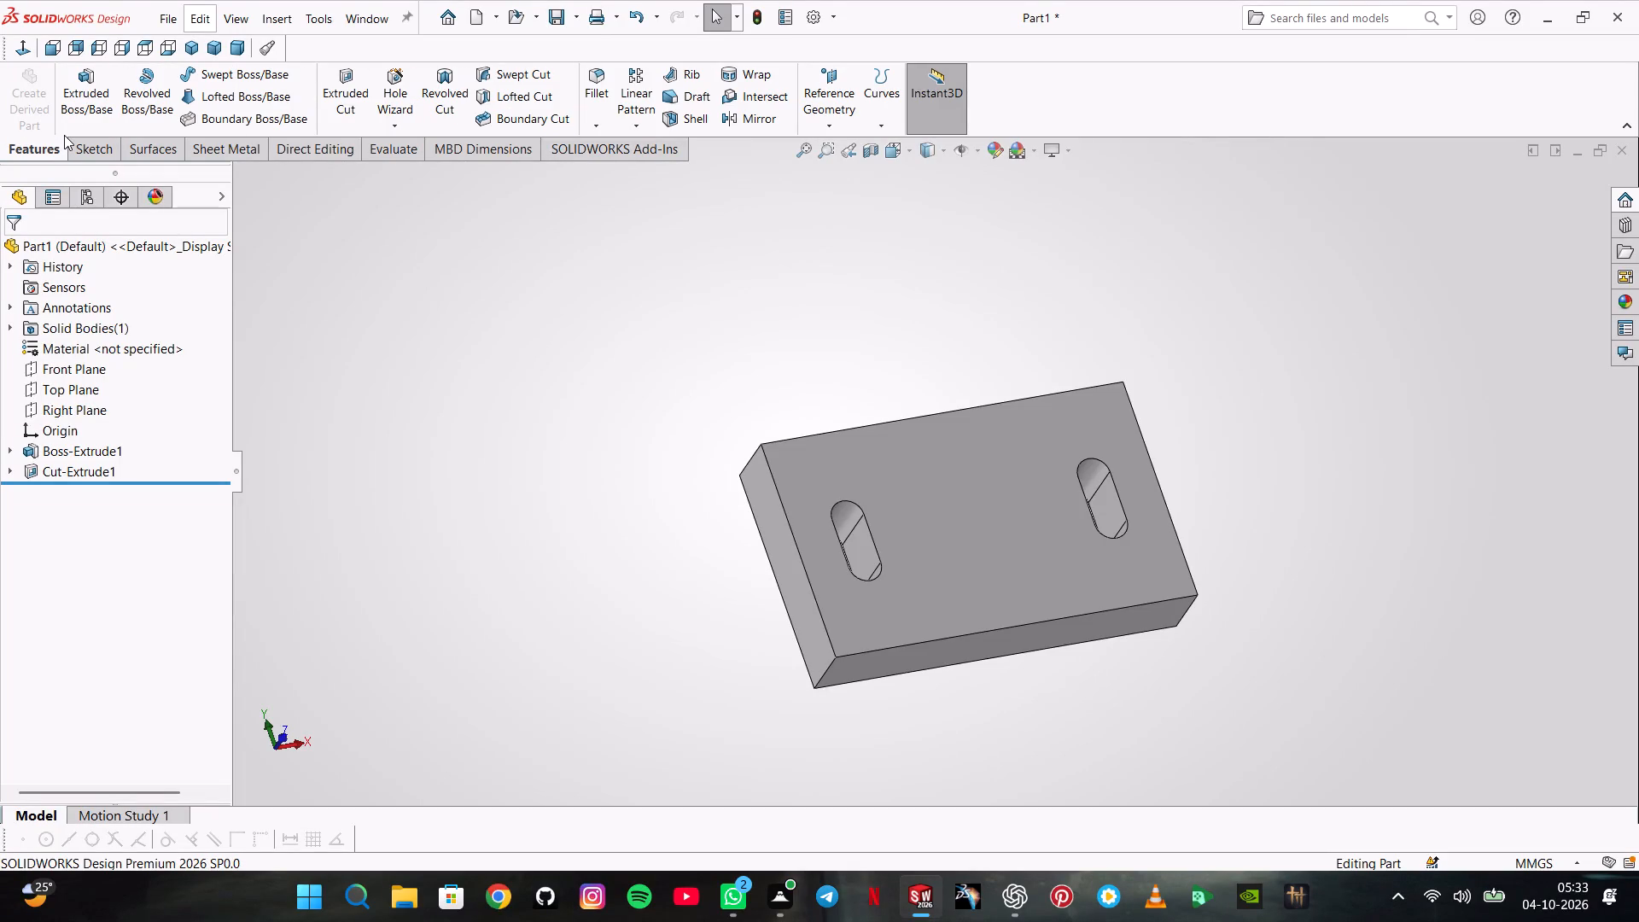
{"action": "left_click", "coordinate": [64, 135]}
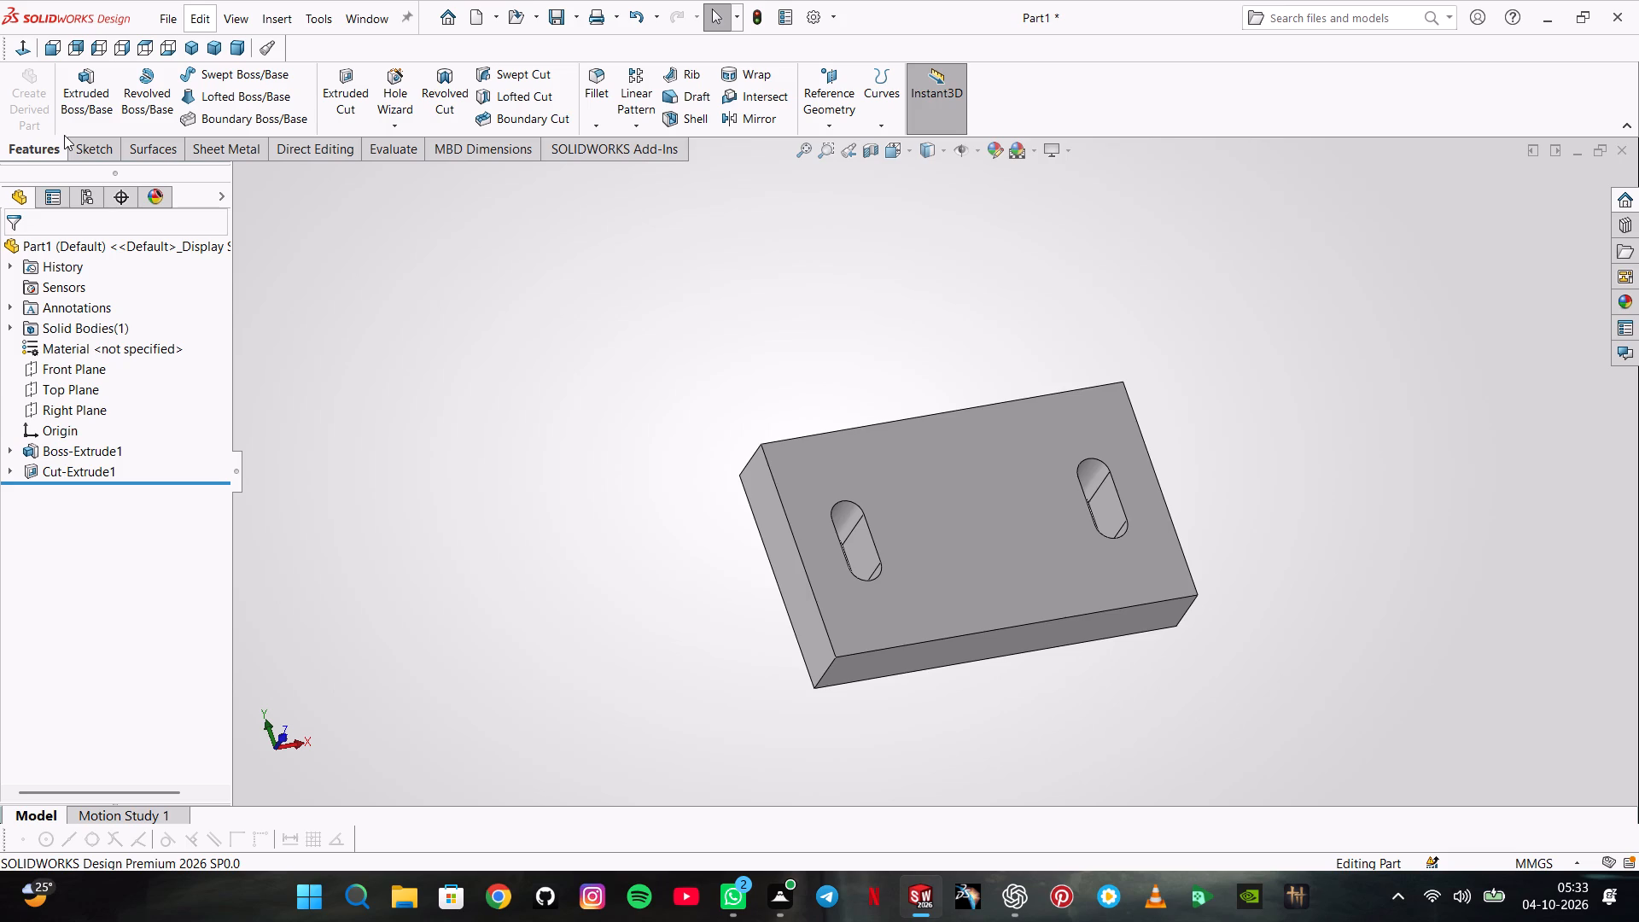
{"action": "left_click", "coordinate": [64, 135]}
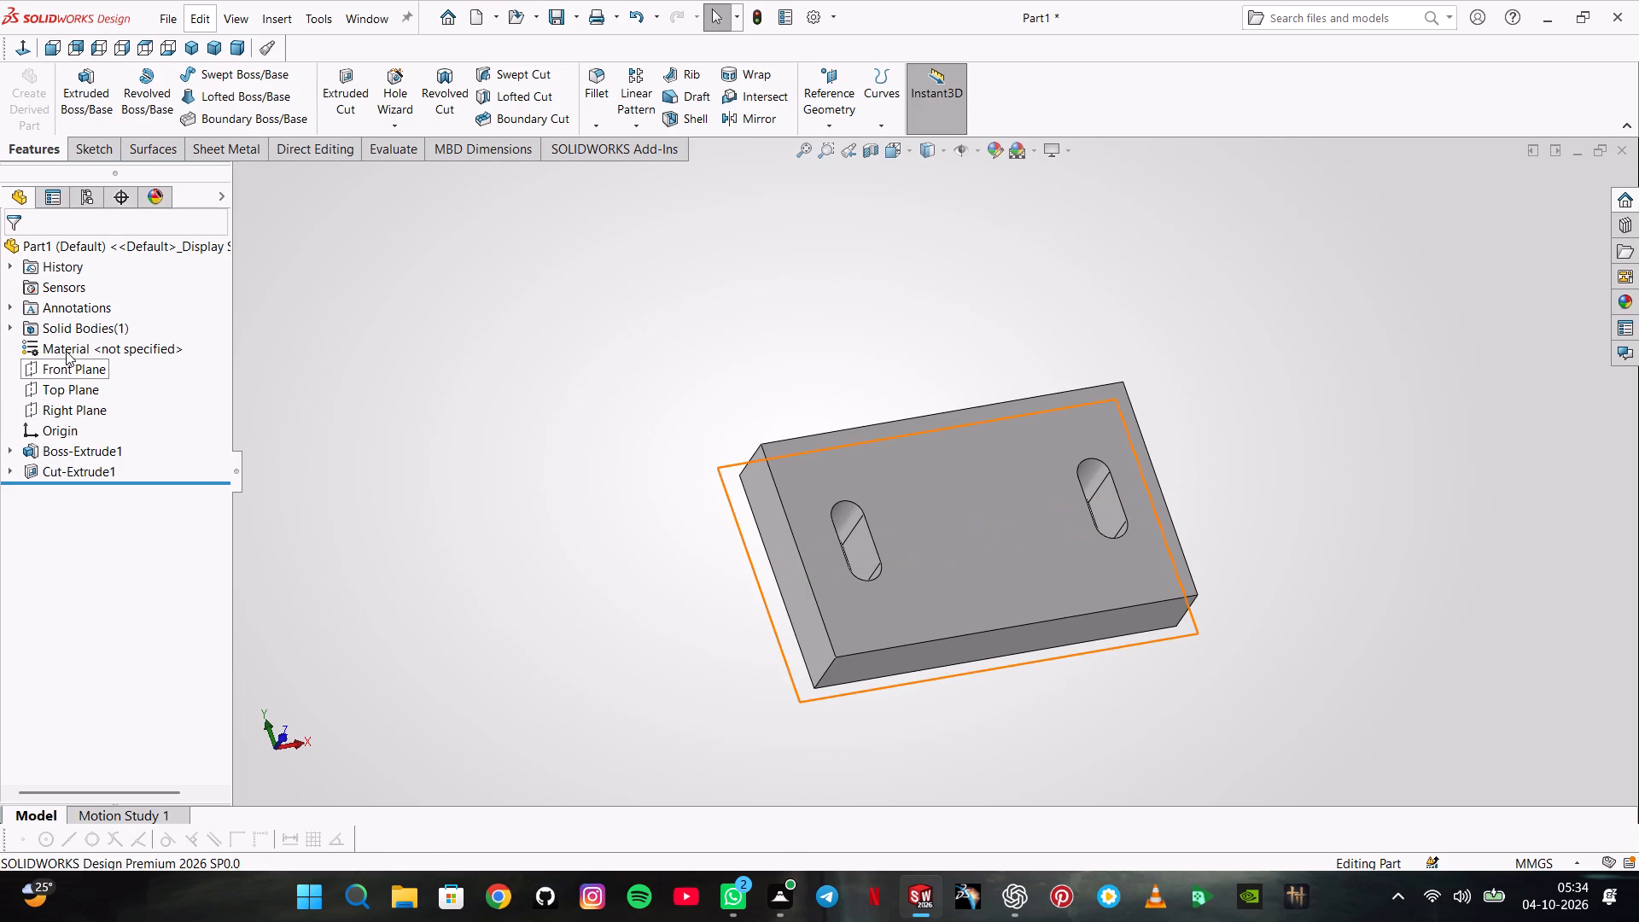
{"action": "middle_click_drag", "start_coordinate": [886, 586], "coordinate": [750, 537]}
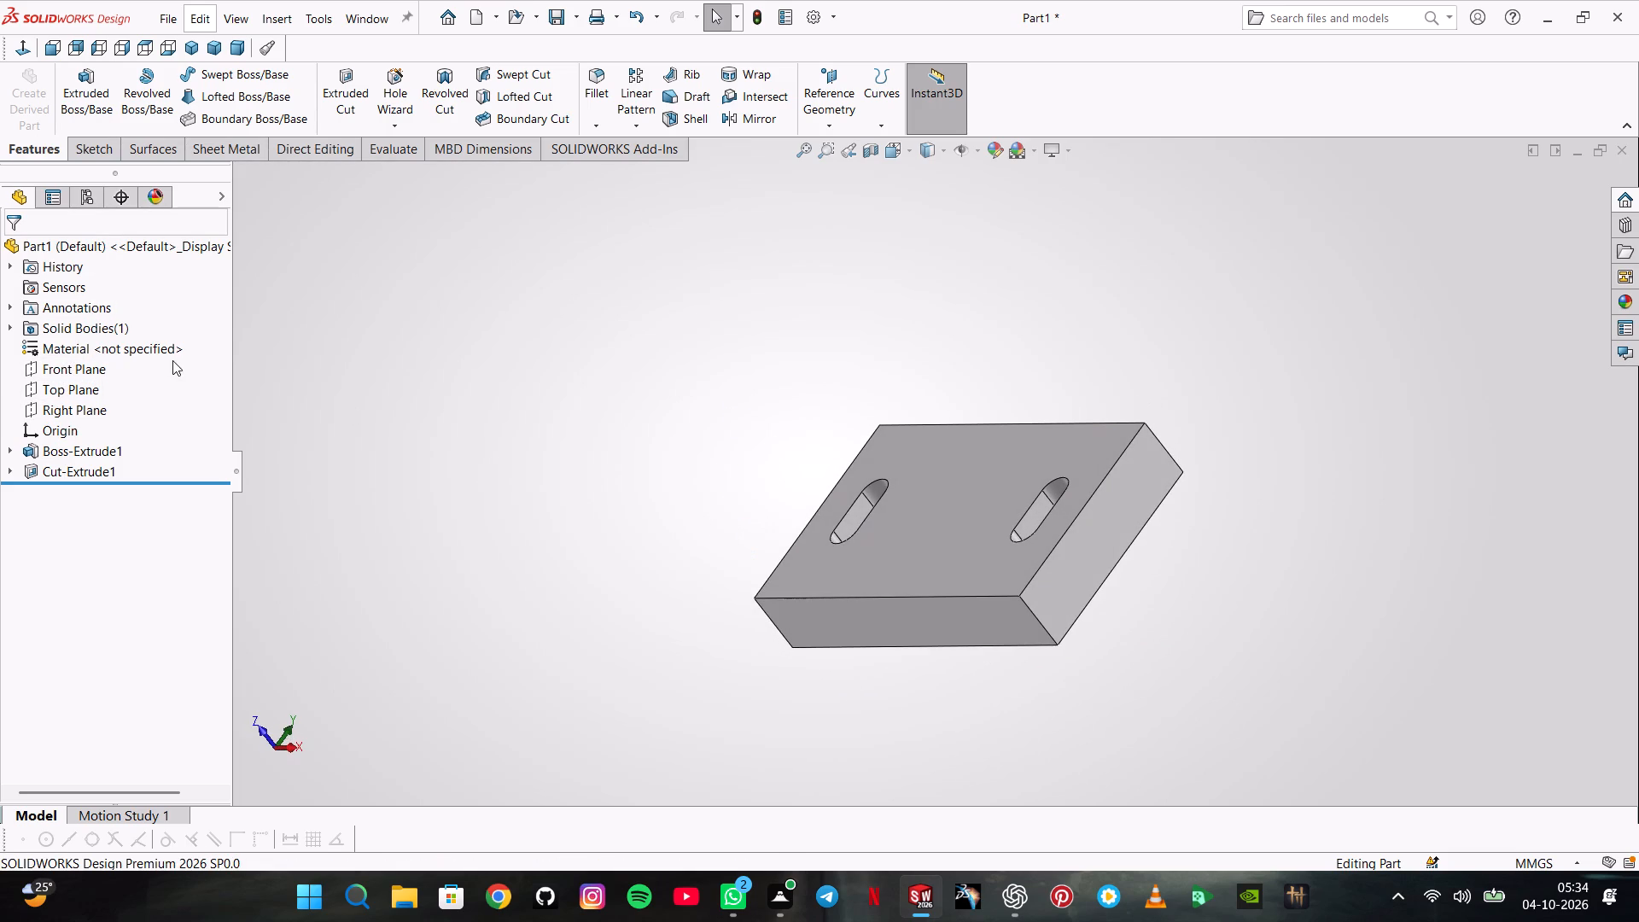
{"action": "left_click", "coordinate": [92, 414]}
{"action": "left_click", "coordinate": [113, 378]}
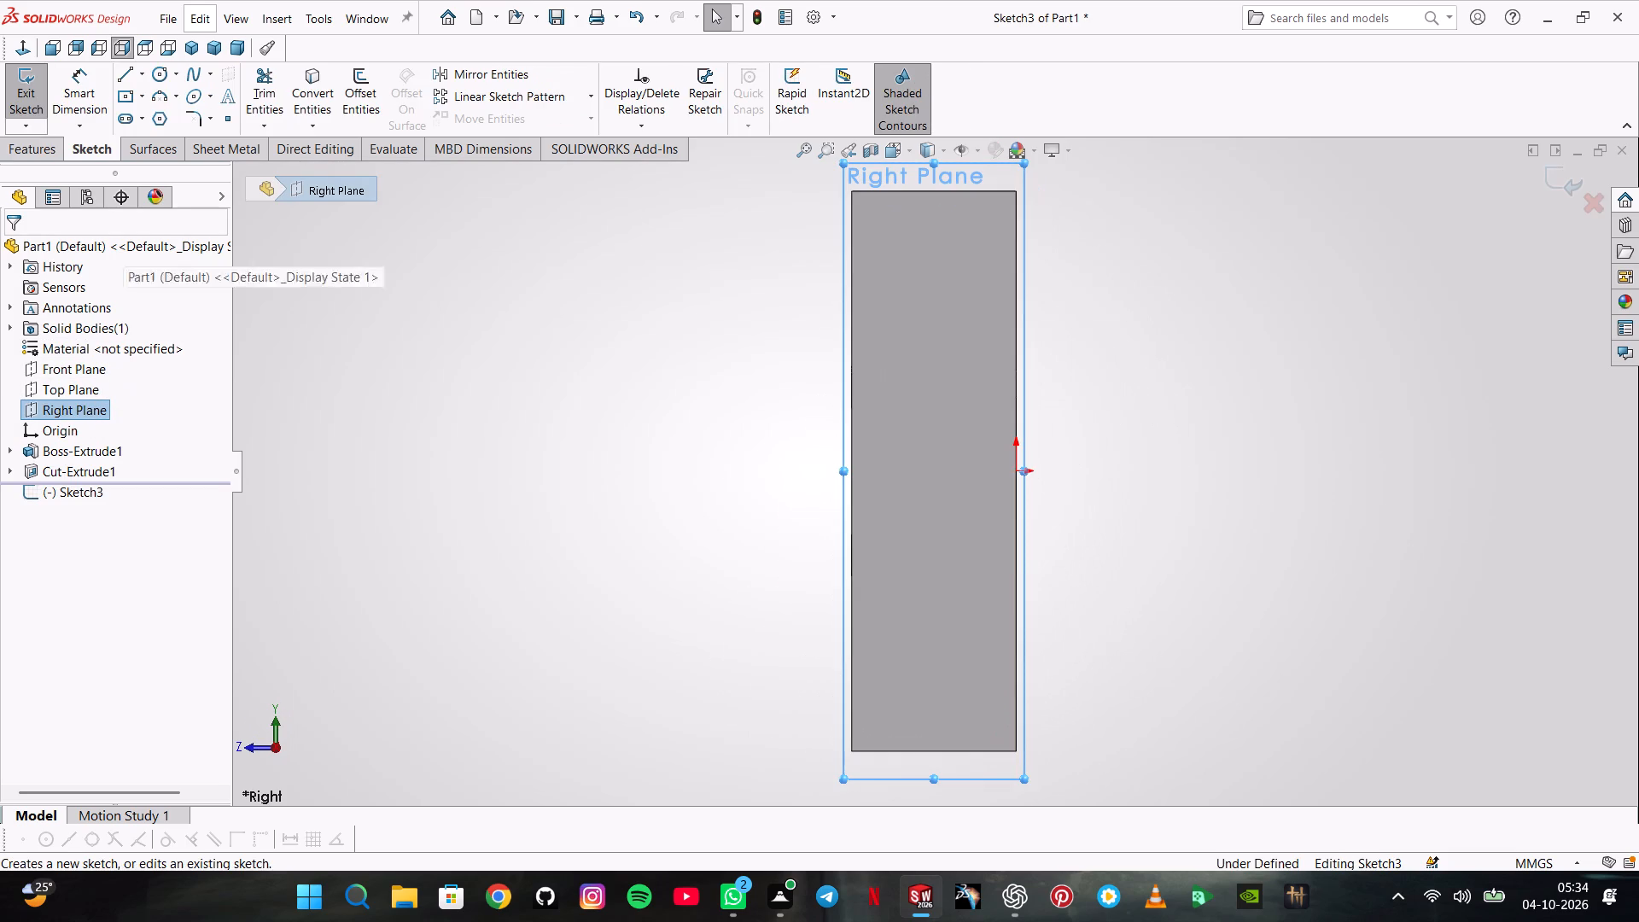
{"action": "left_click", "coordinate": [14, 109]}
Open a sketch on the Right Plane and stretch the plane's displayed border well beyond both the front and back of the block.
{"action": "middle_click_drag", "start_coordinate": [651, 440], "coordinate": [811, 188]}
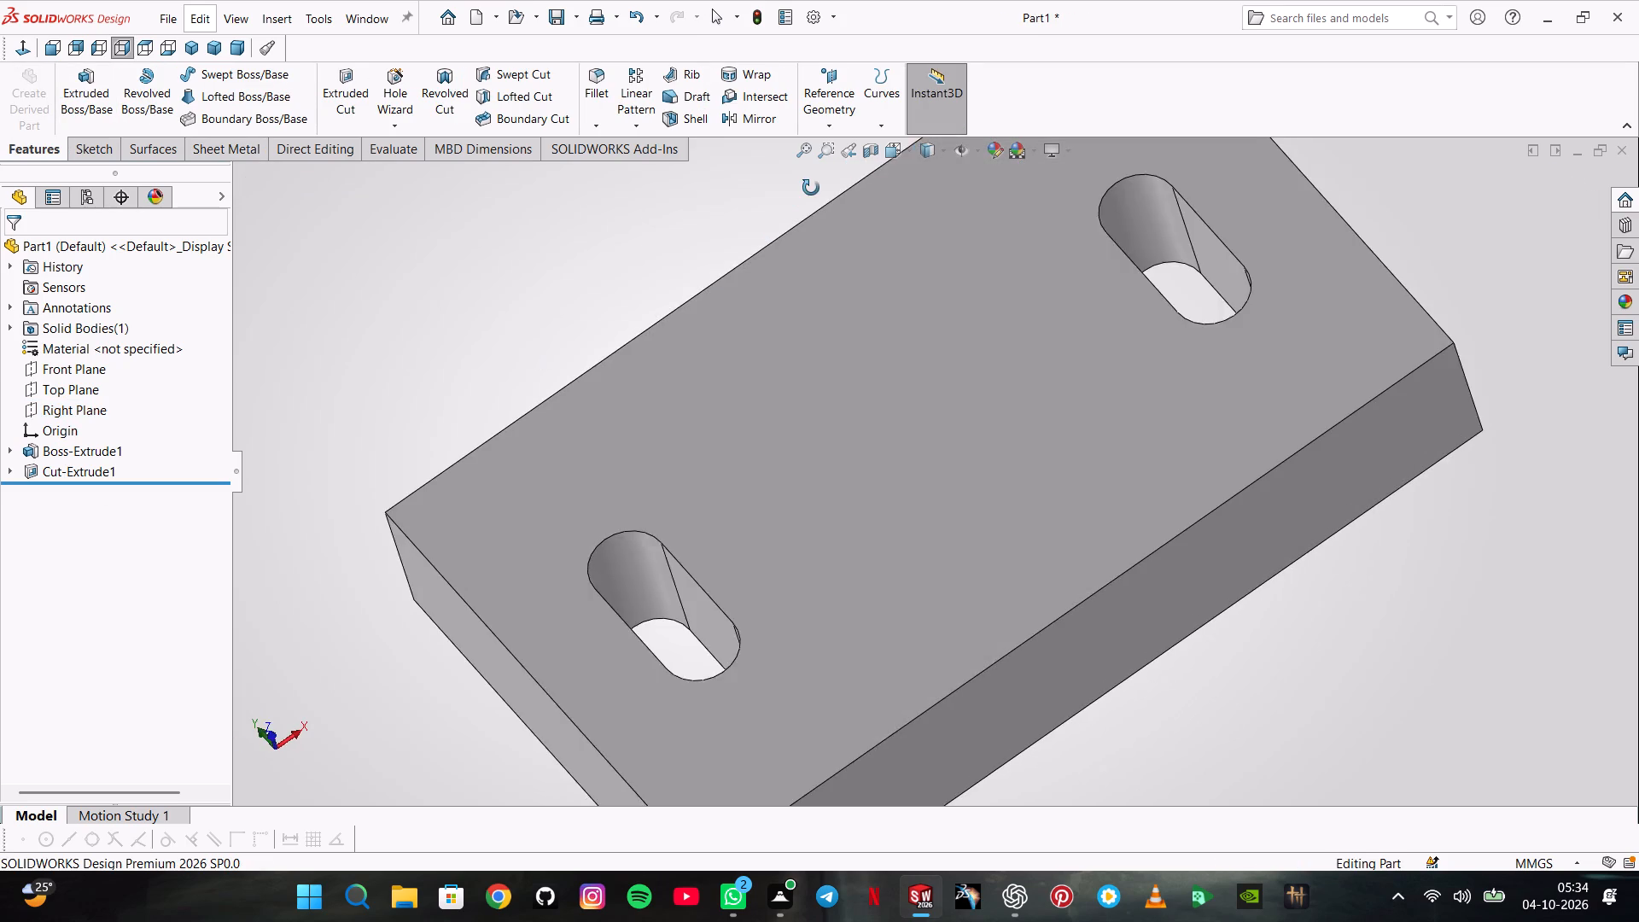
{"action": "middle_click_drag", "start_coordinate": [811, 188], "coordinate": [812, 186]}
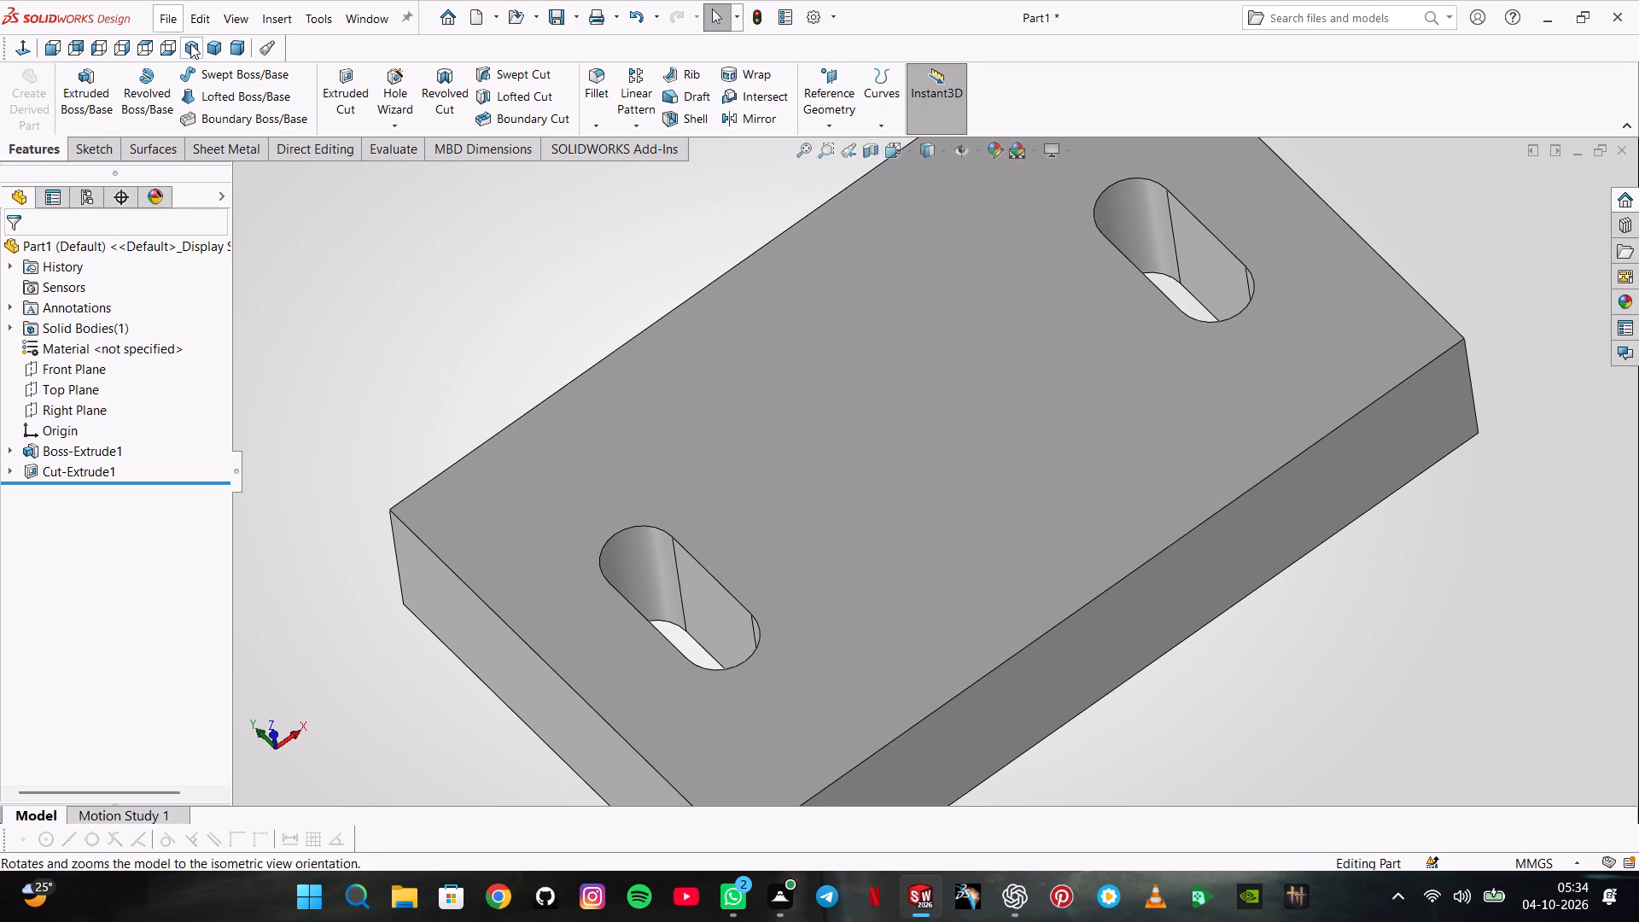
{"action": "left_click", "coordinate": [190, 44]}
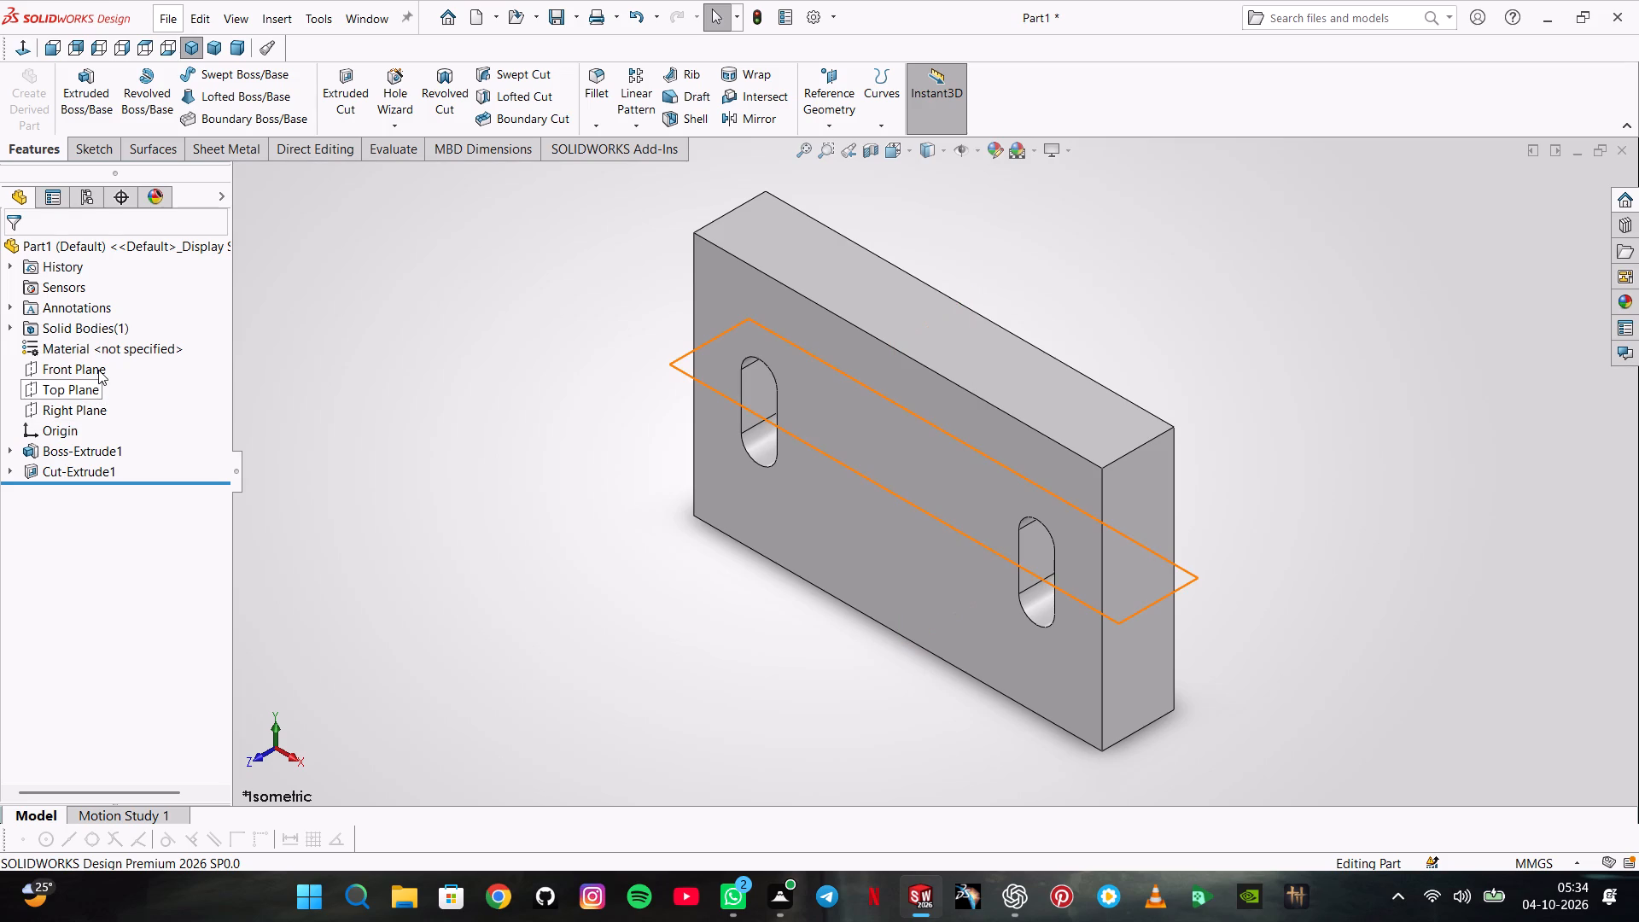
{"action": "left_click", "coordinate": [103, 407]}
{"action": "left_click", "coordinate": [122, 386]}
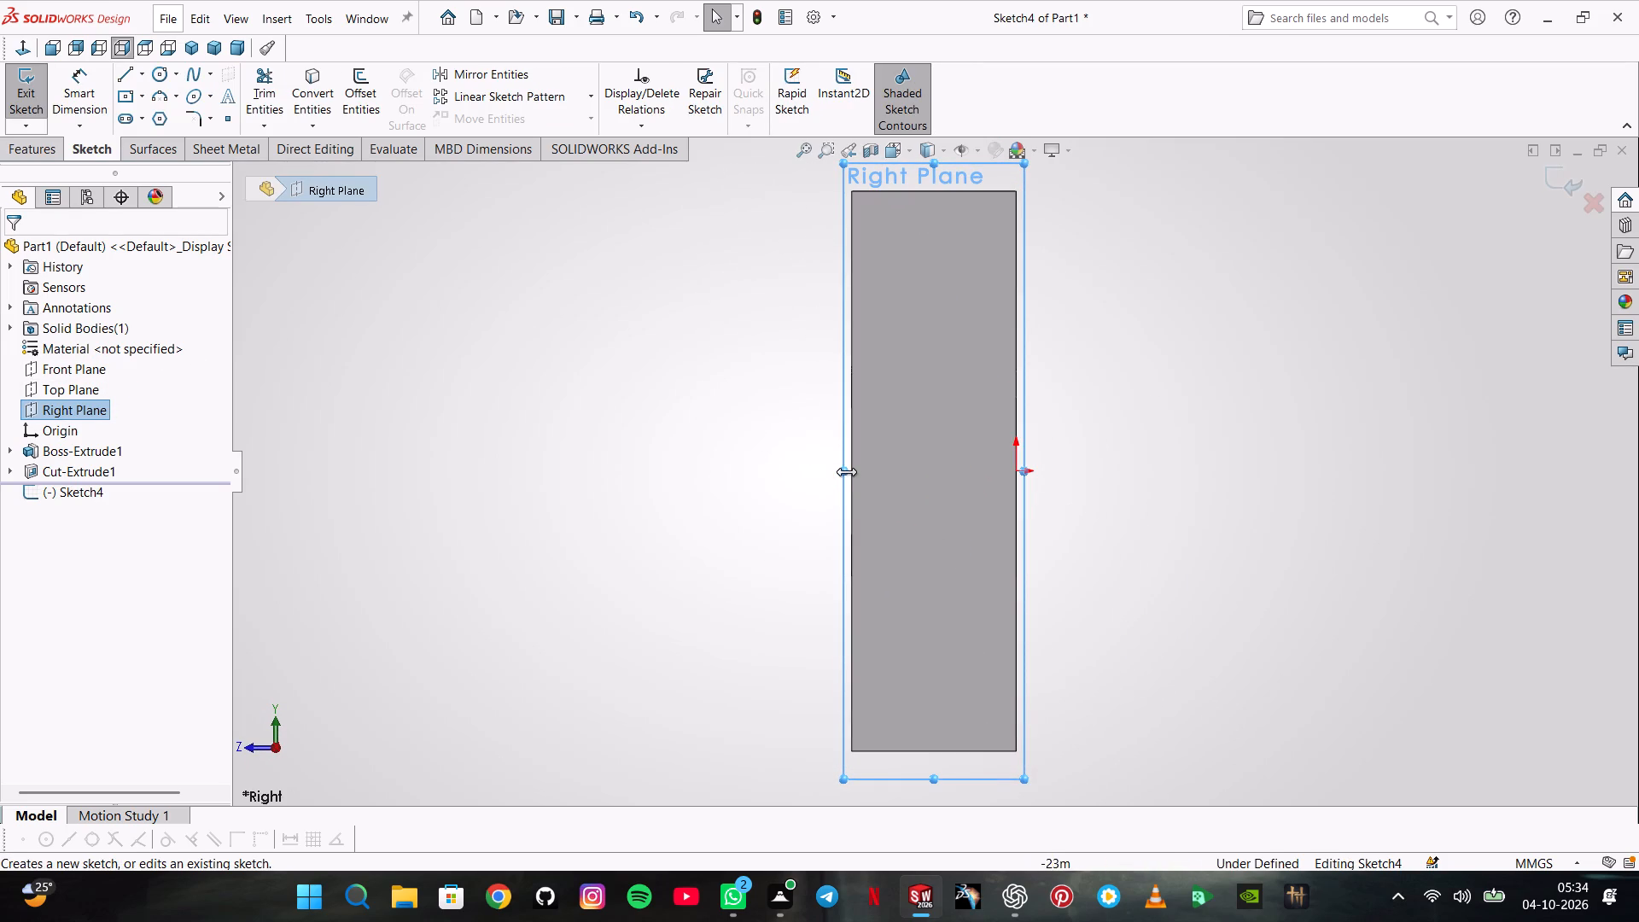
{"action": "left_click_drag", "start_coordinate": [848, 471], "coordinate": [0, 458]}
{"action": "left_click_drag", "start_coordinate": [0, 458], "coordinate": [148, 457]}
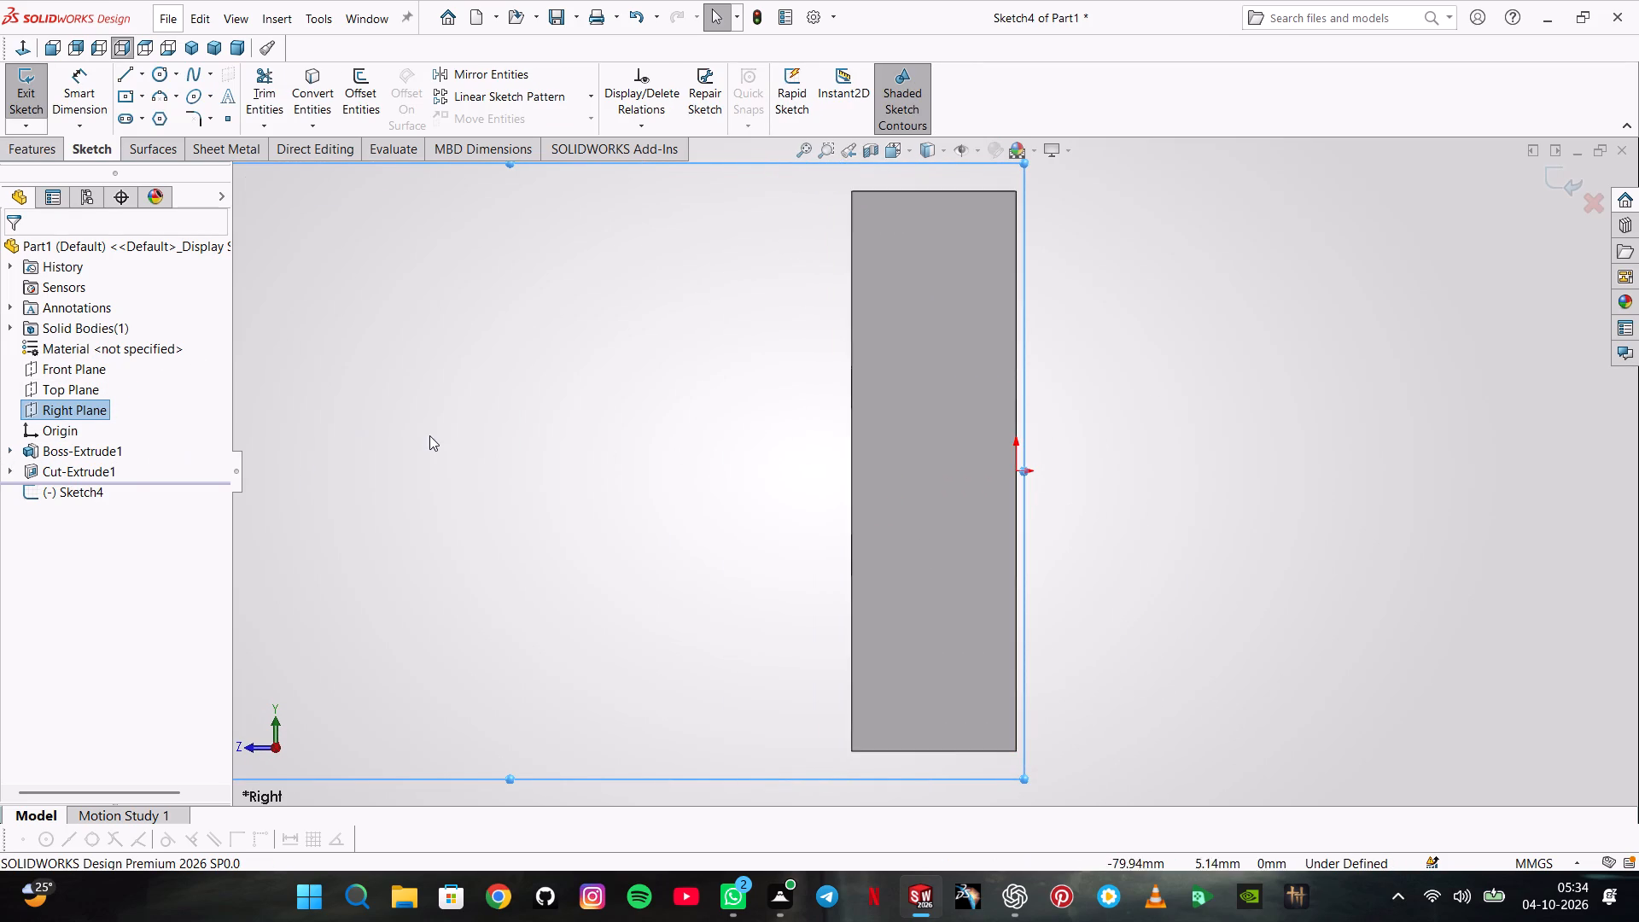
{"action": "scroll", "coordinate": [434, 438], "scroll_direction": "up", "scroll_amount": 6}
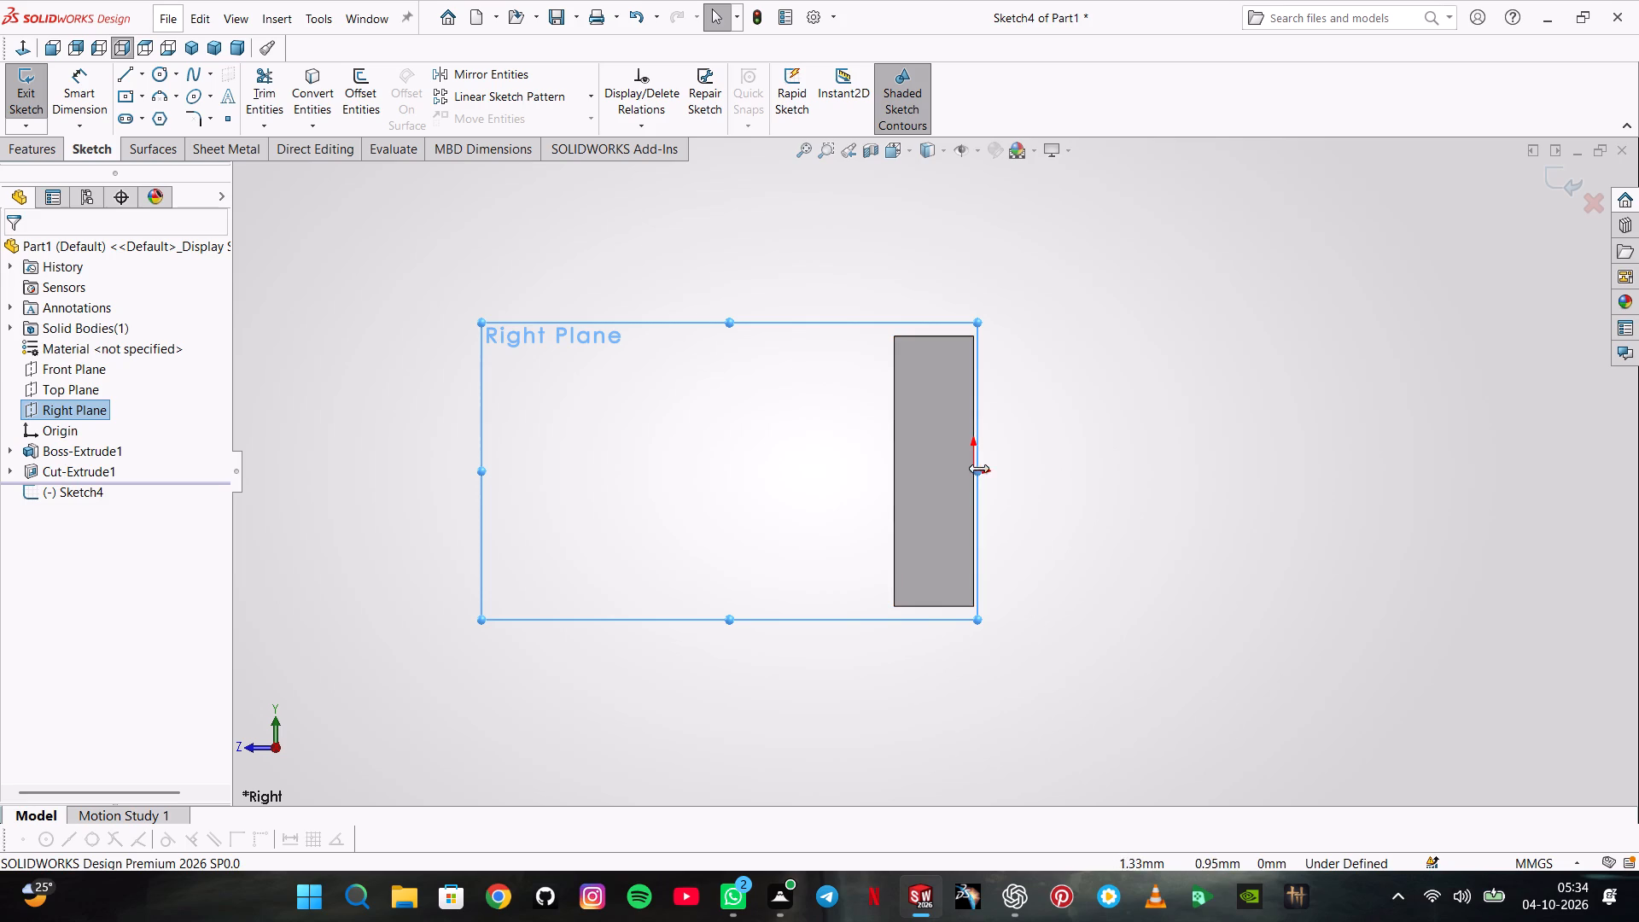
{"action": "left_click_drag", "start_coordinate": [981, 469], "coordinate": [1185, 421]}
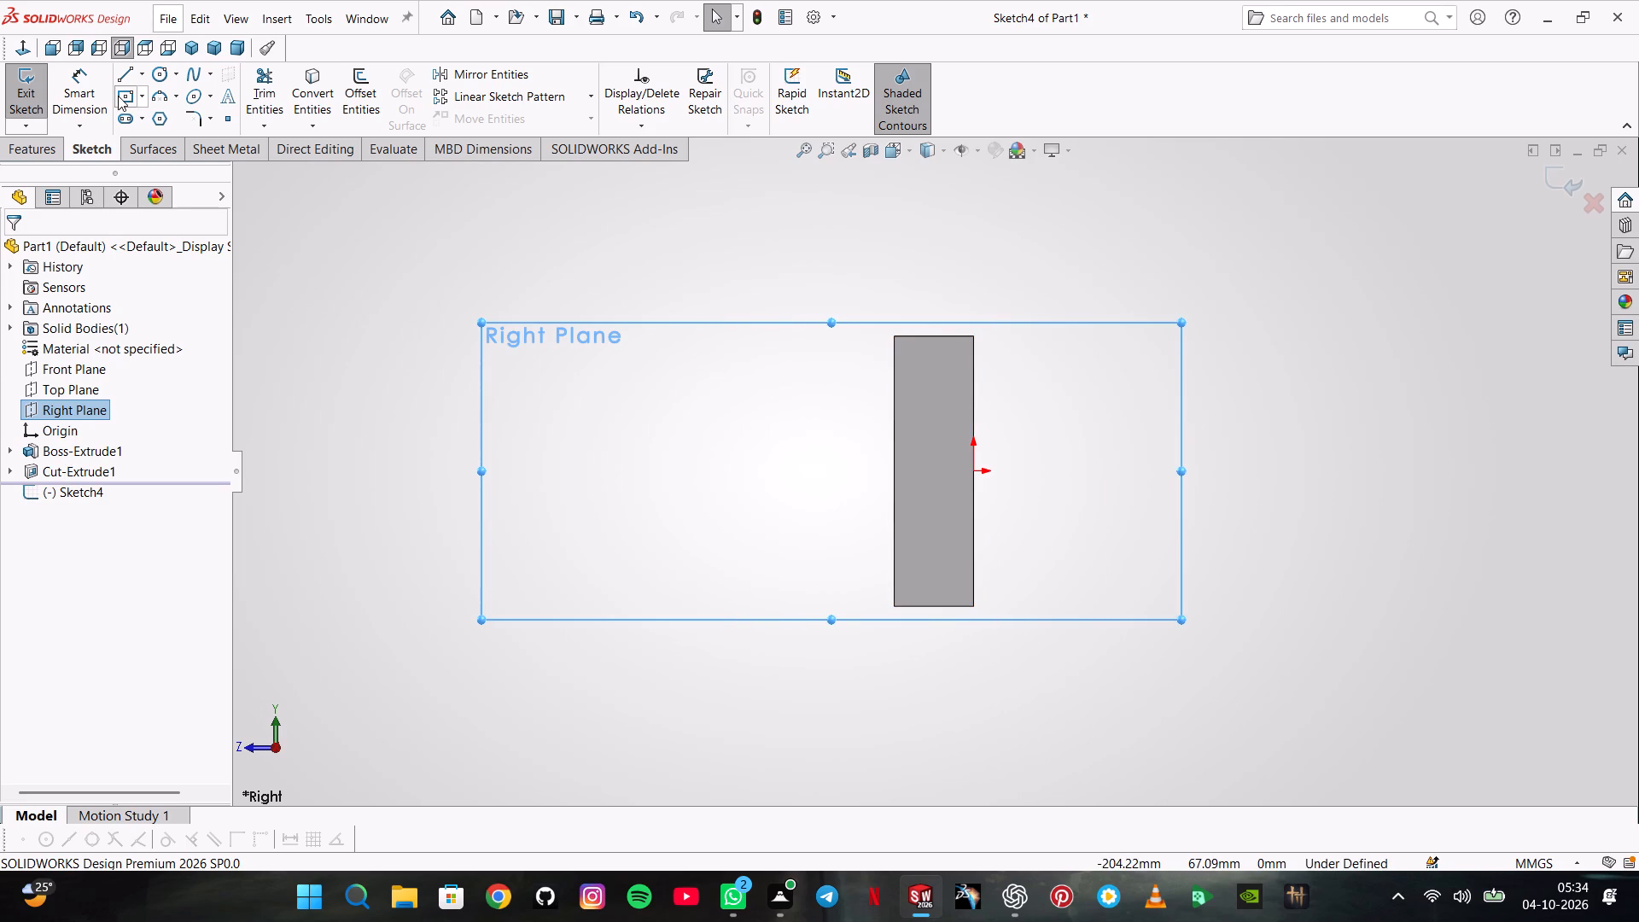
Sketch two concentric circles, radii about 20 mm and 42 mm, centred level with the origin about 114 mm away, beyond the block's front face.
{"action": "left_click", "coordinate": [162, 79]}
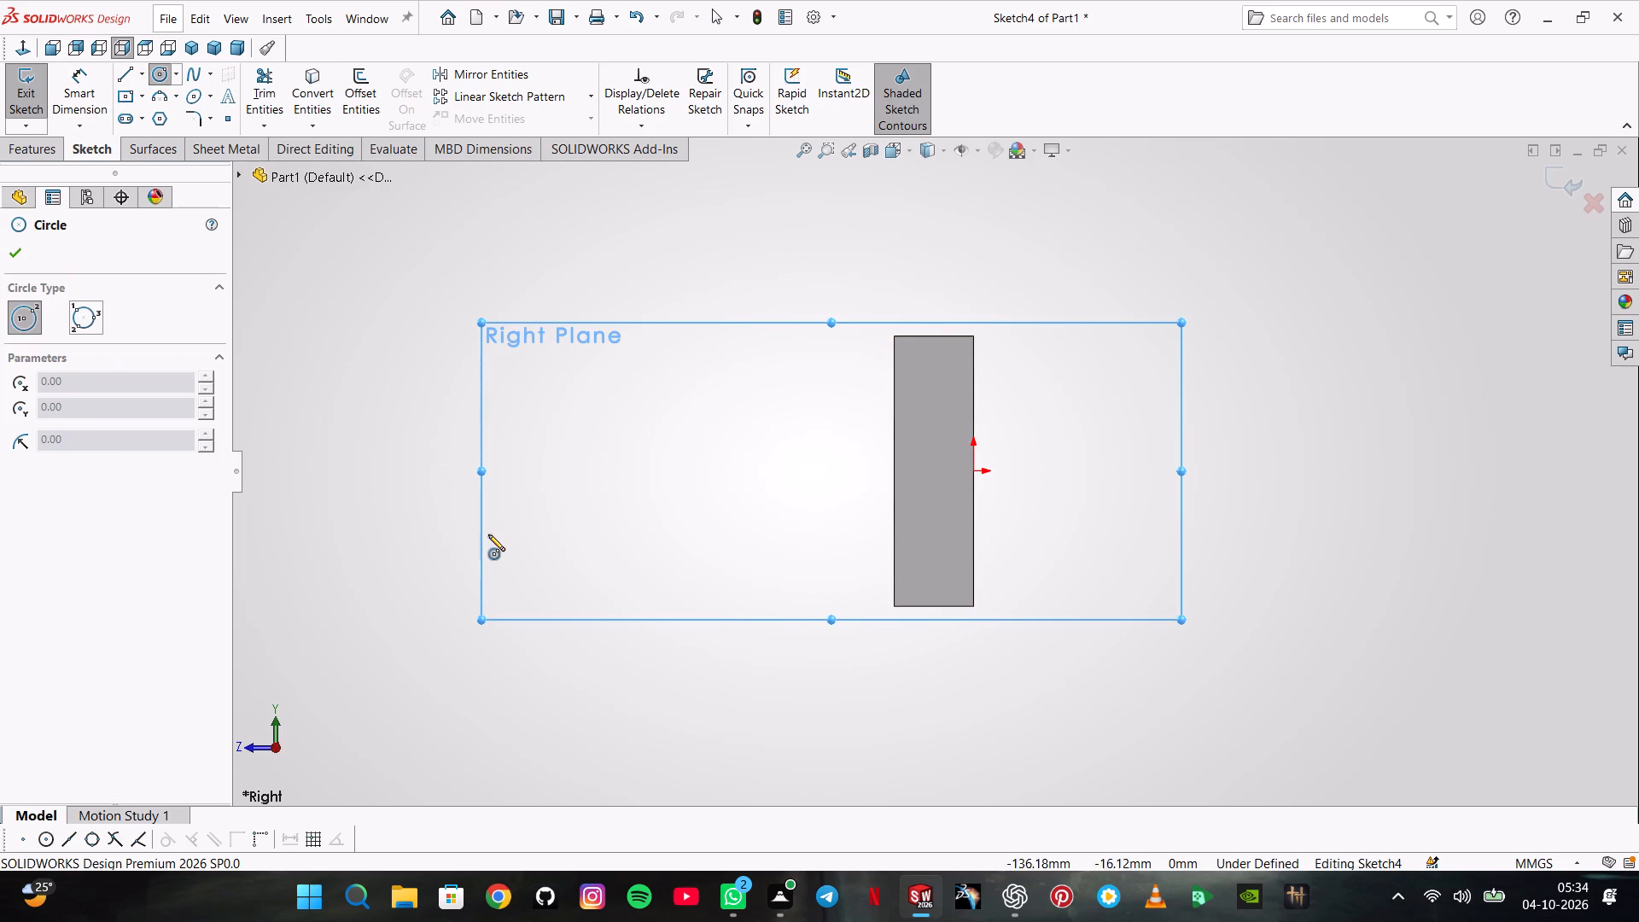
{"action": "left_click", "coordinate": [563, 470]}
{"action": "left_click", "coordinate": [624, 432]}
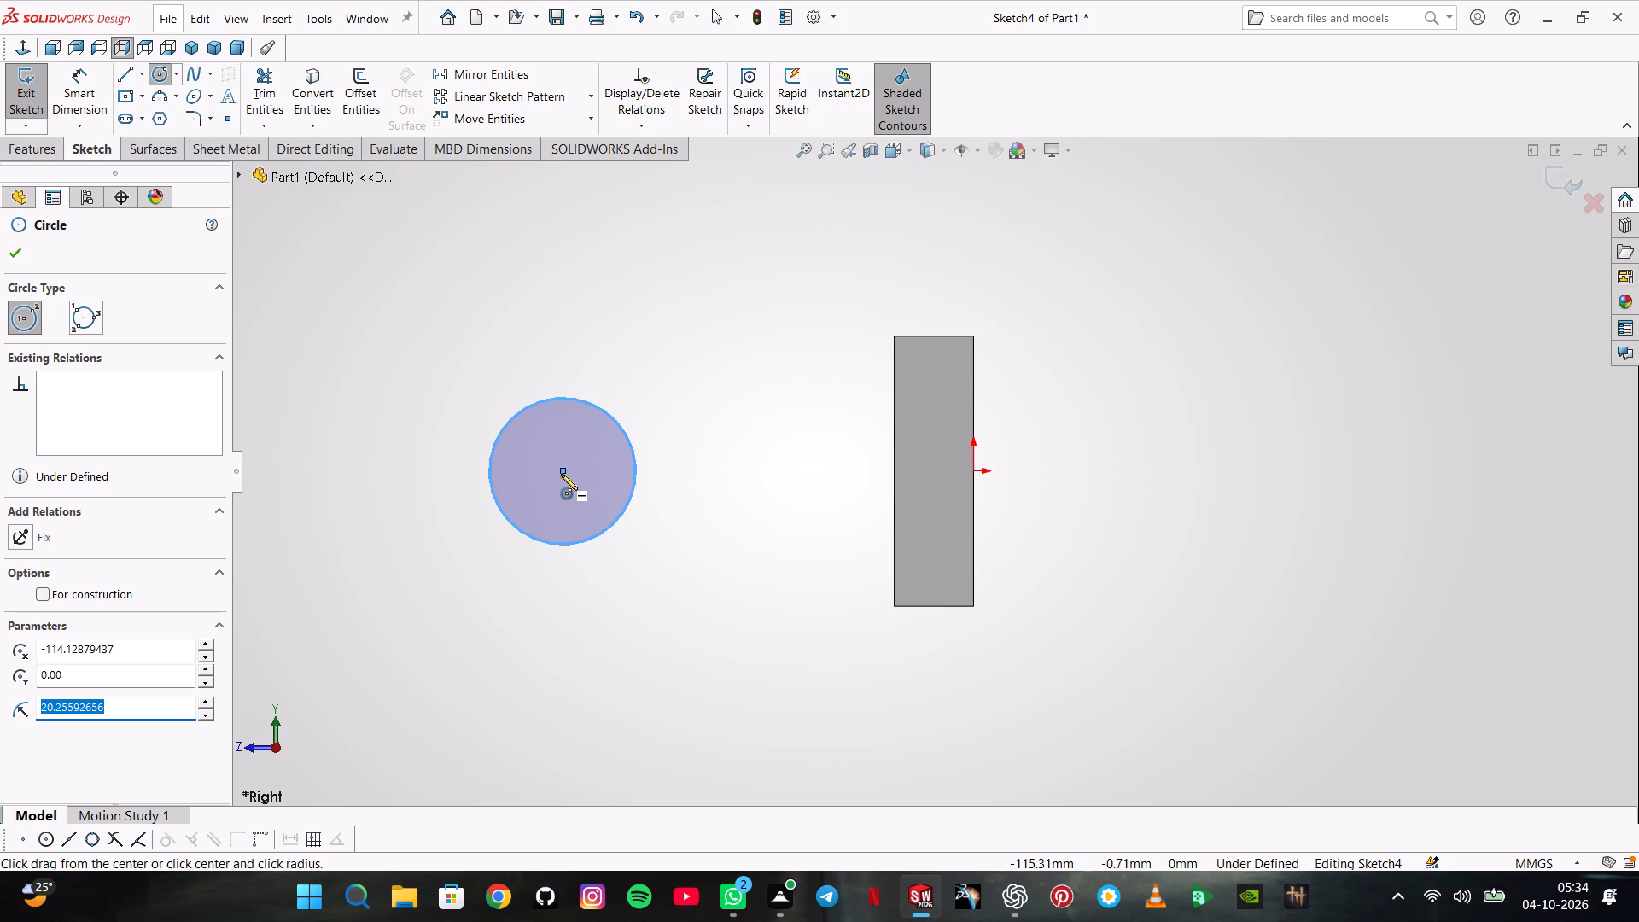
{"action": "left_click", "coordinate": [567, 474]}
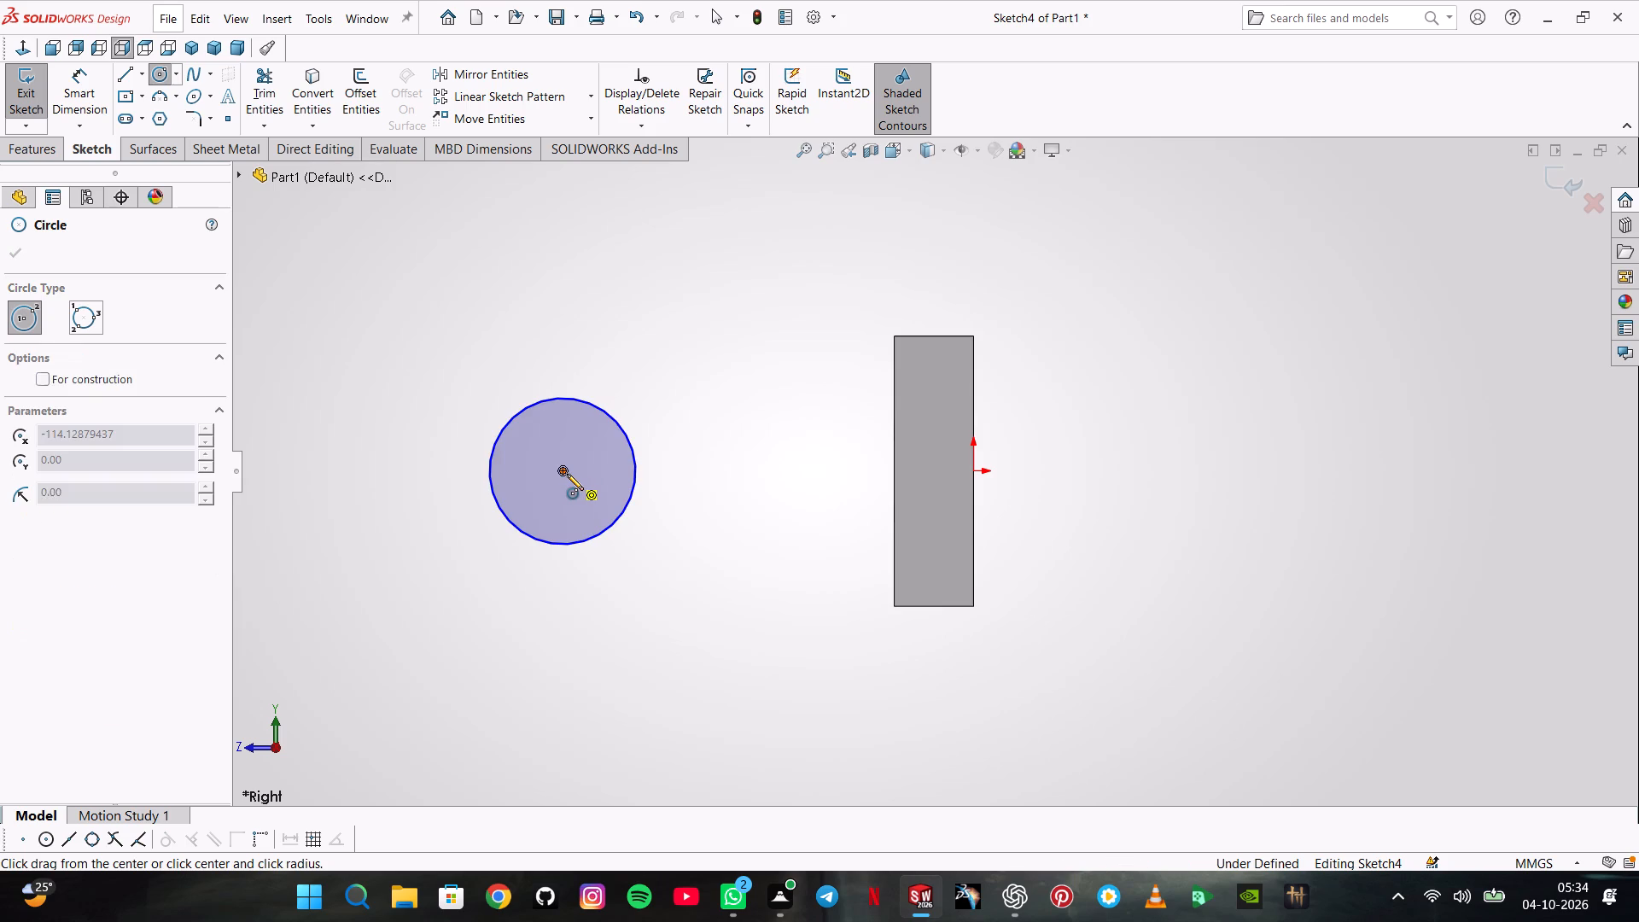
{"action": "left_click", "coordinate": [700, 536]}
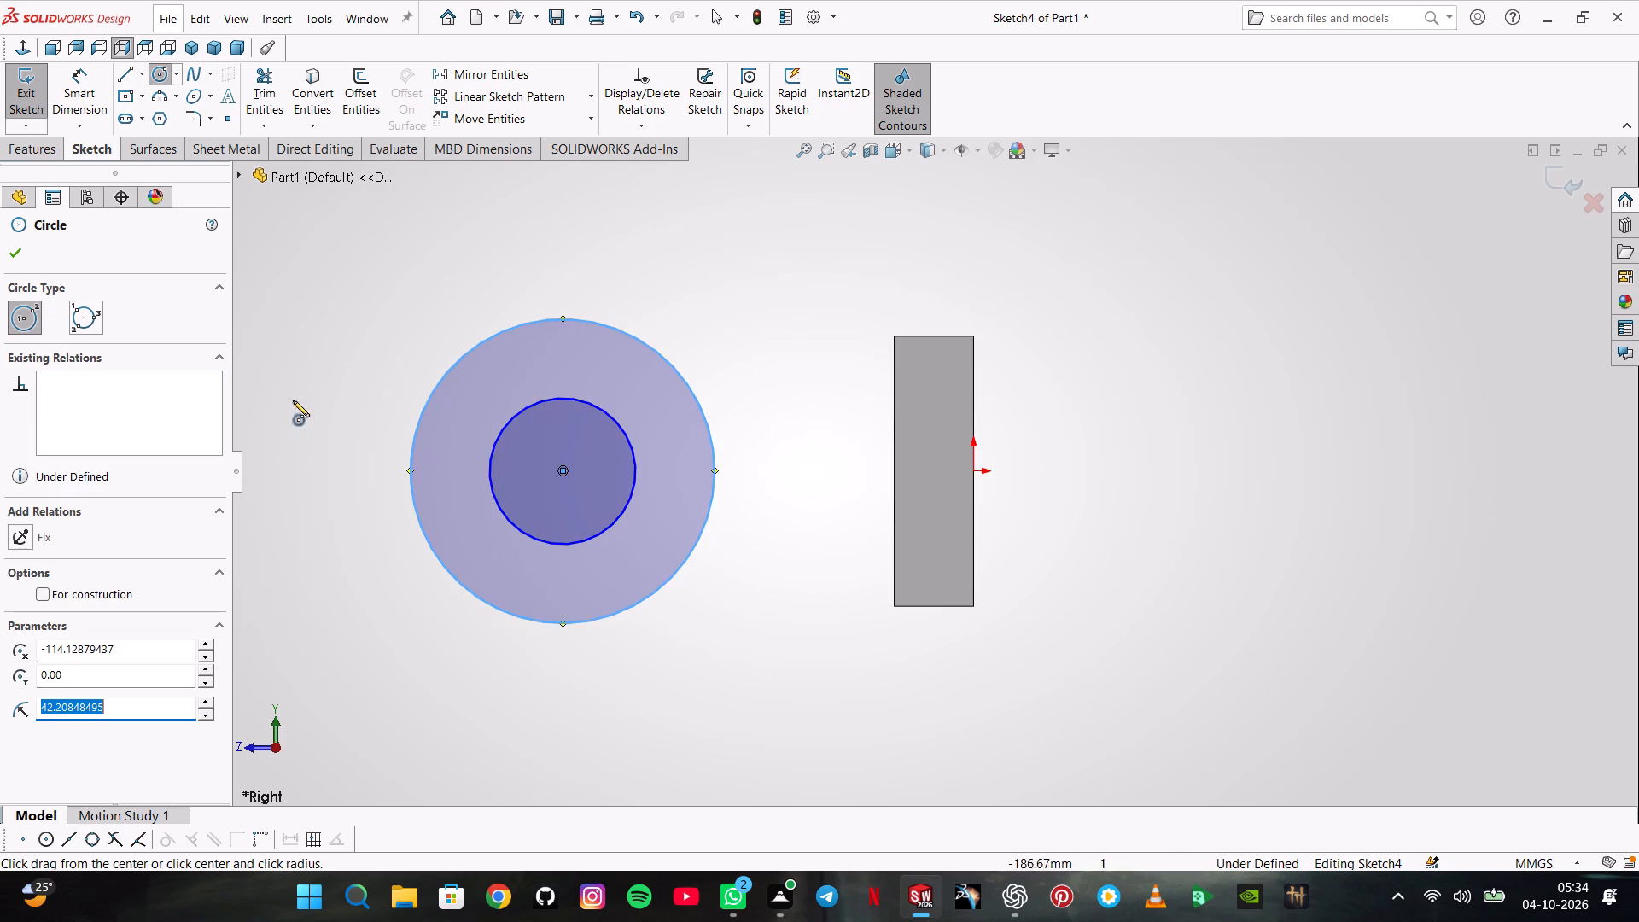
Dimension the inner circle's diameter as 55 mm.
{"action": "left_click", "coordinate": [85, 94]}
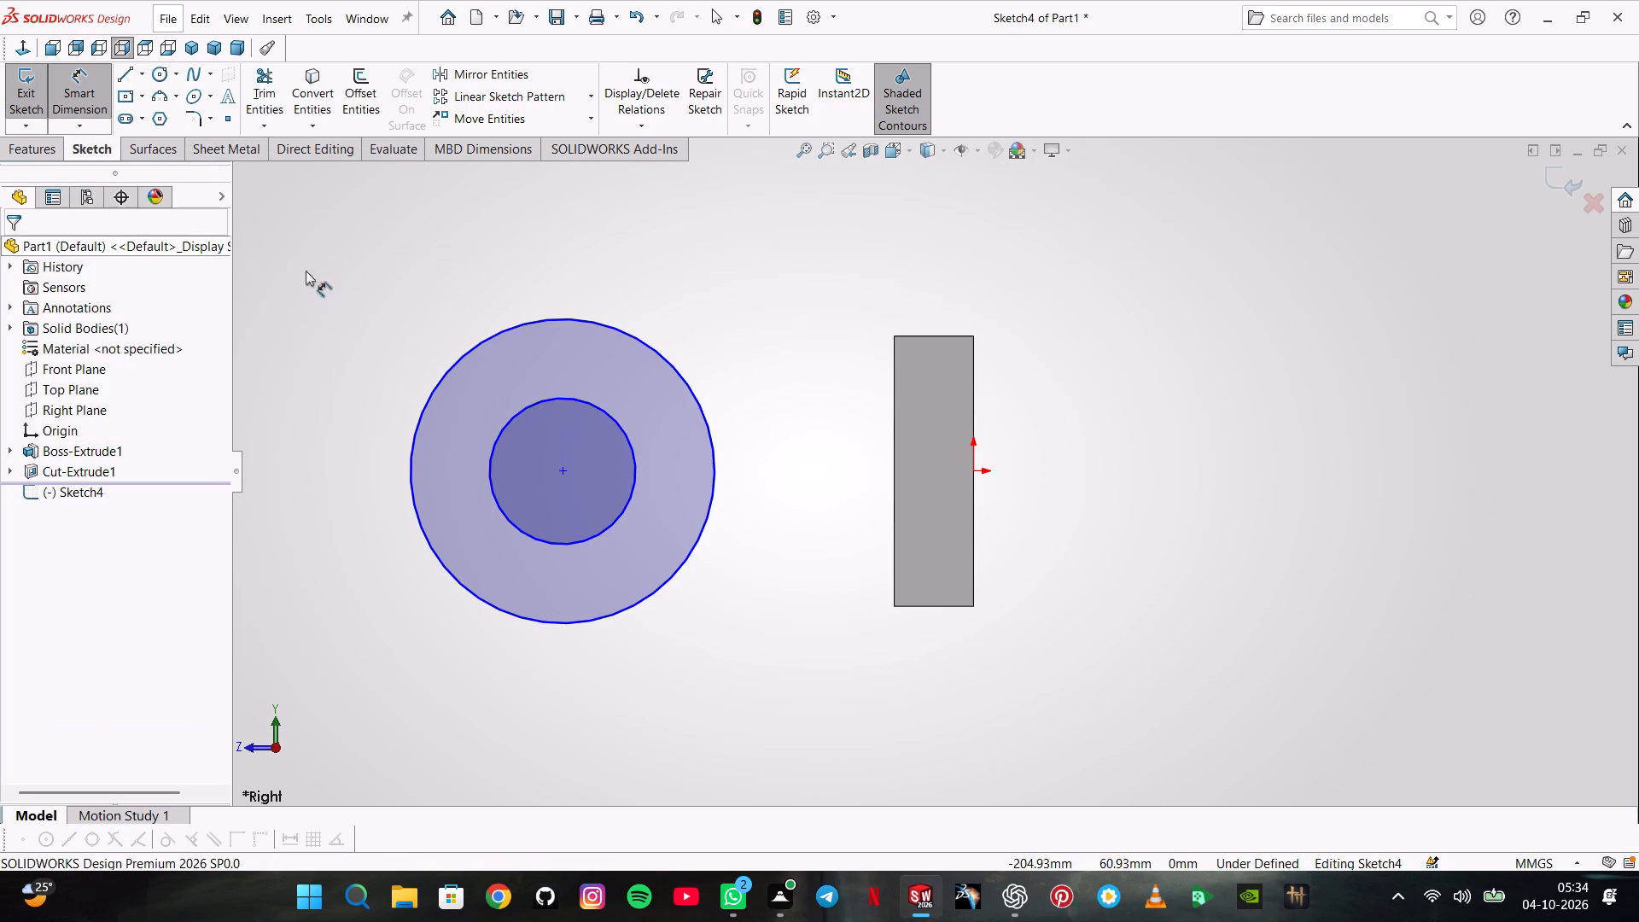
{"action": "left_click", "coordinate": [494, 447]}
{"action": "left_click", "coordinate": [359, 463]}
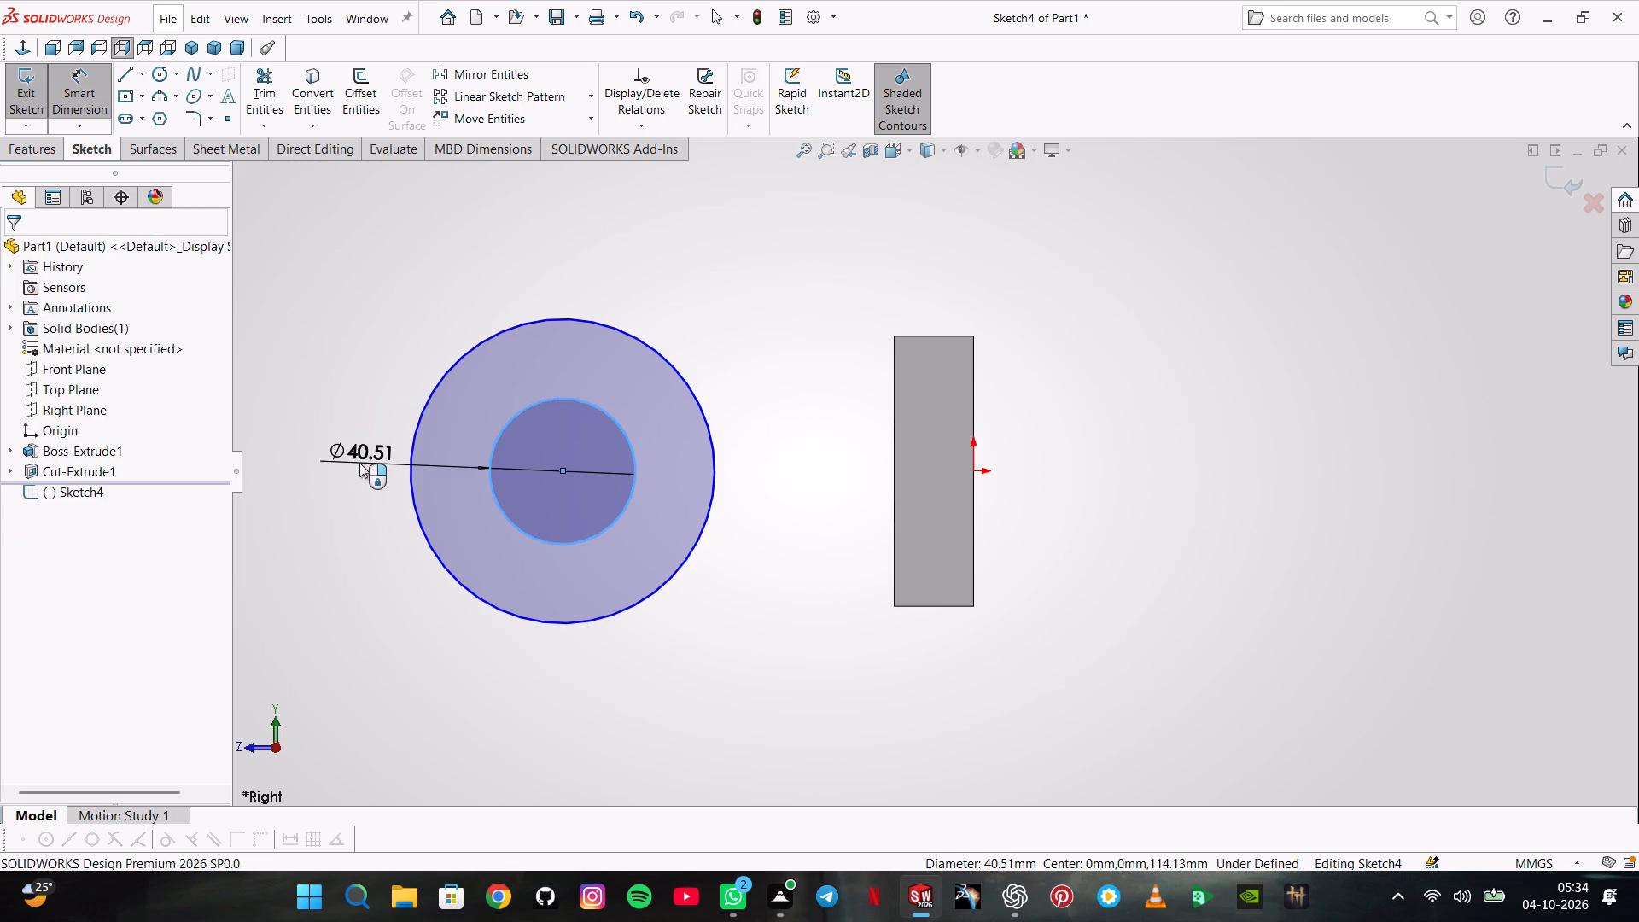
{"action": "type", "text": "55"}
{"action": "key", "text": "Return"}
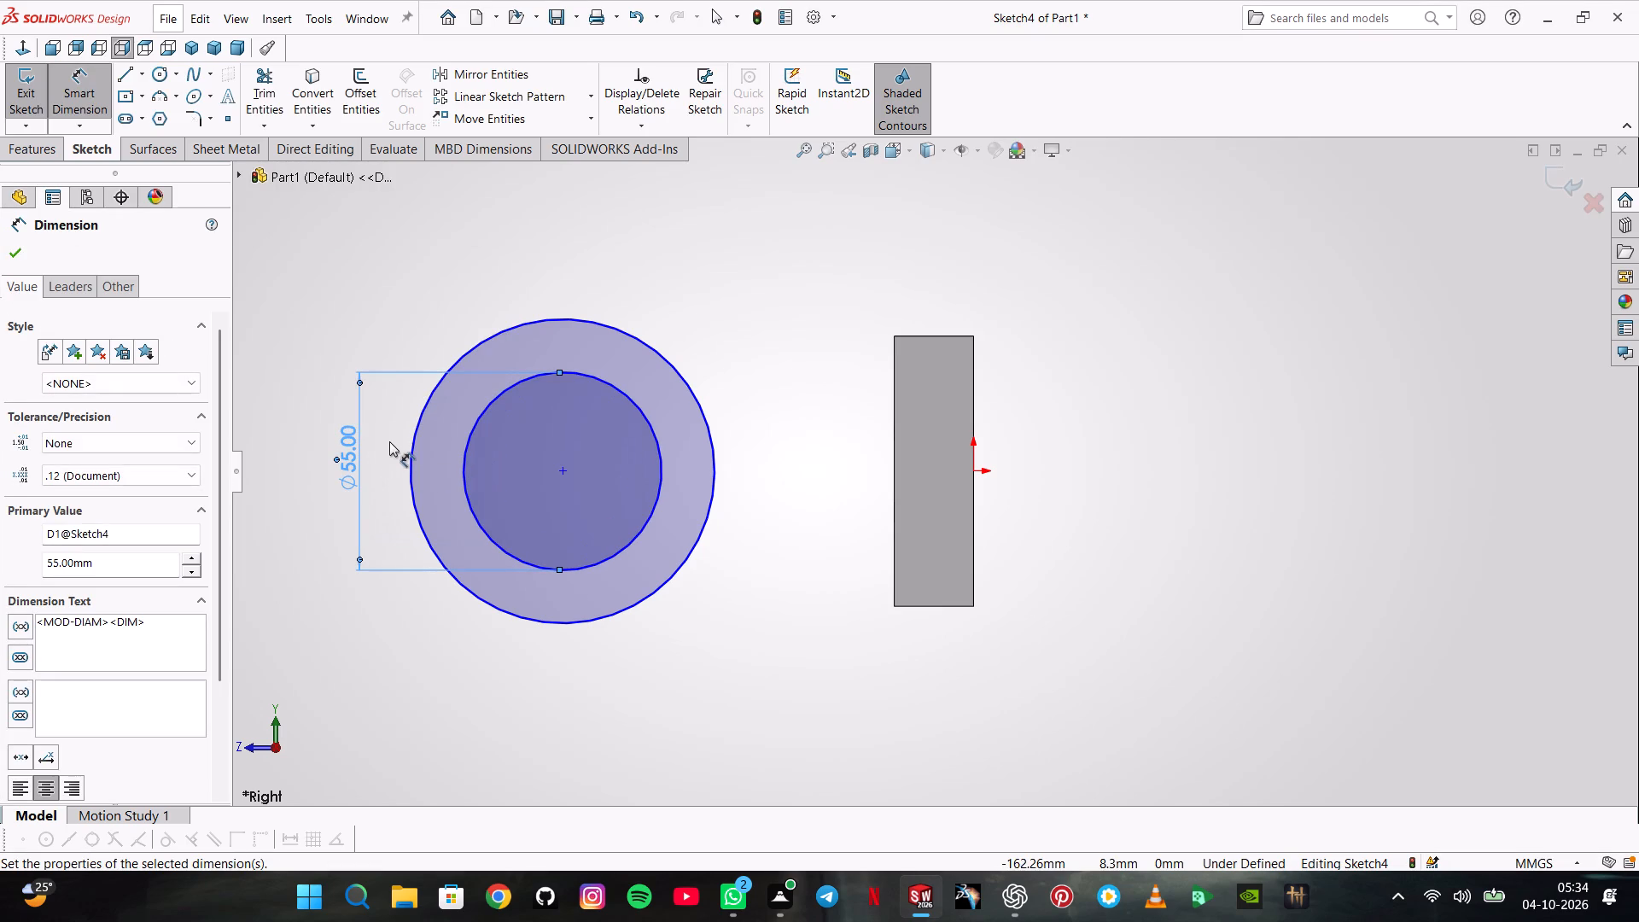
Dimension the outer circle's diameter as 83 mm.
{"action": "left_click", "coordinate": [415, 438]}
{"action": "left_click", "coordinate": [296, 451]}
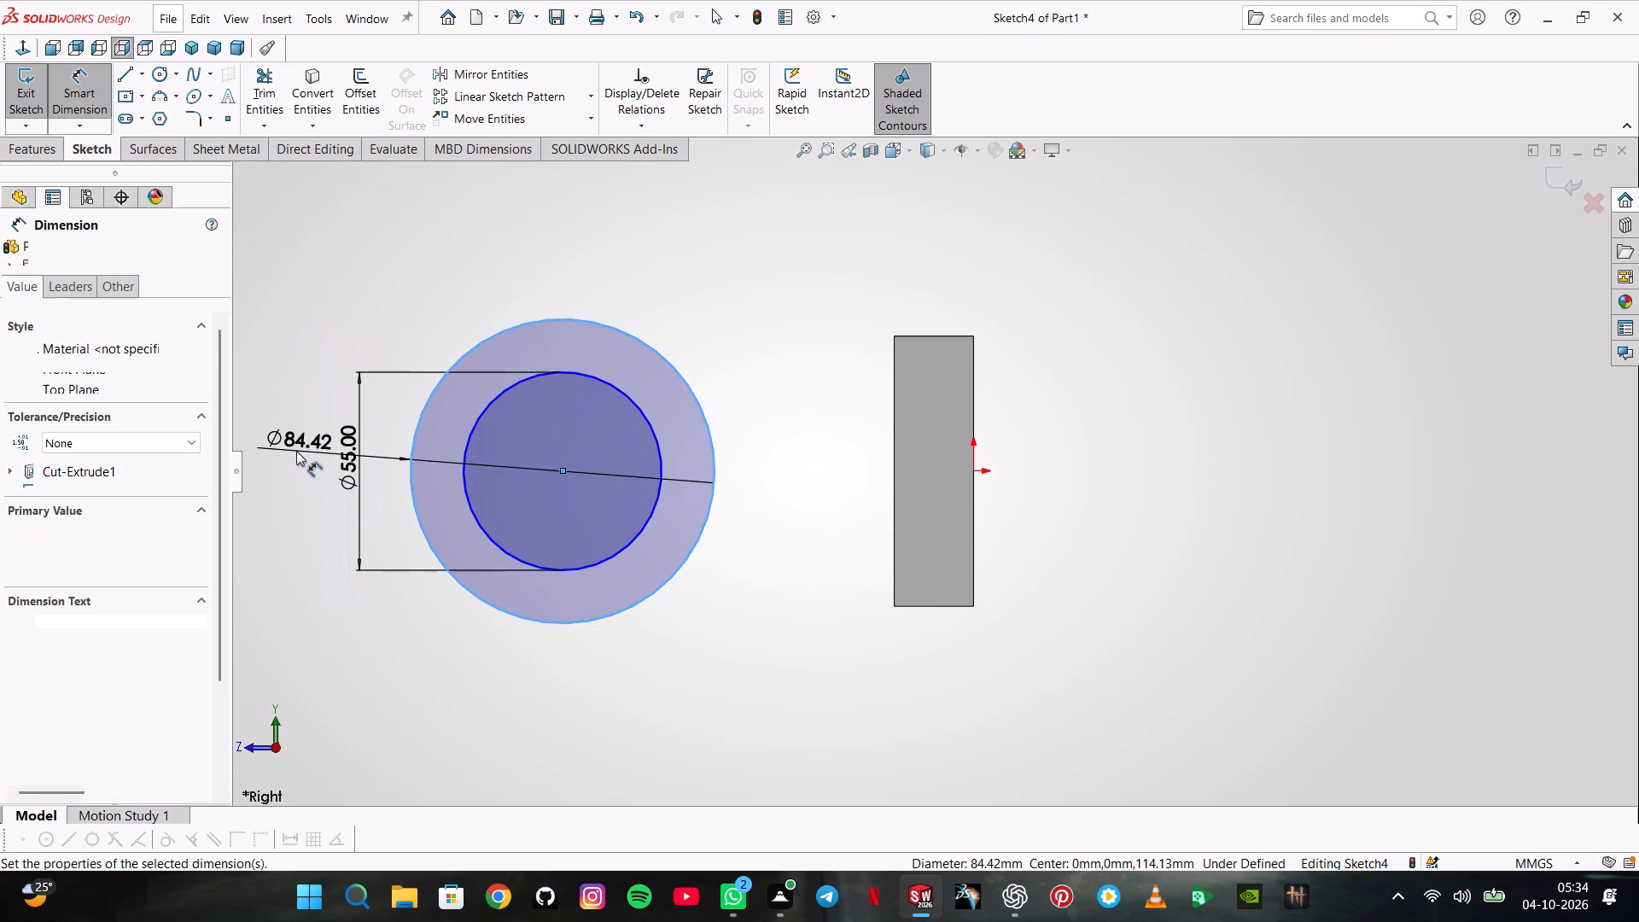
{"action": "key", "text": "8"}
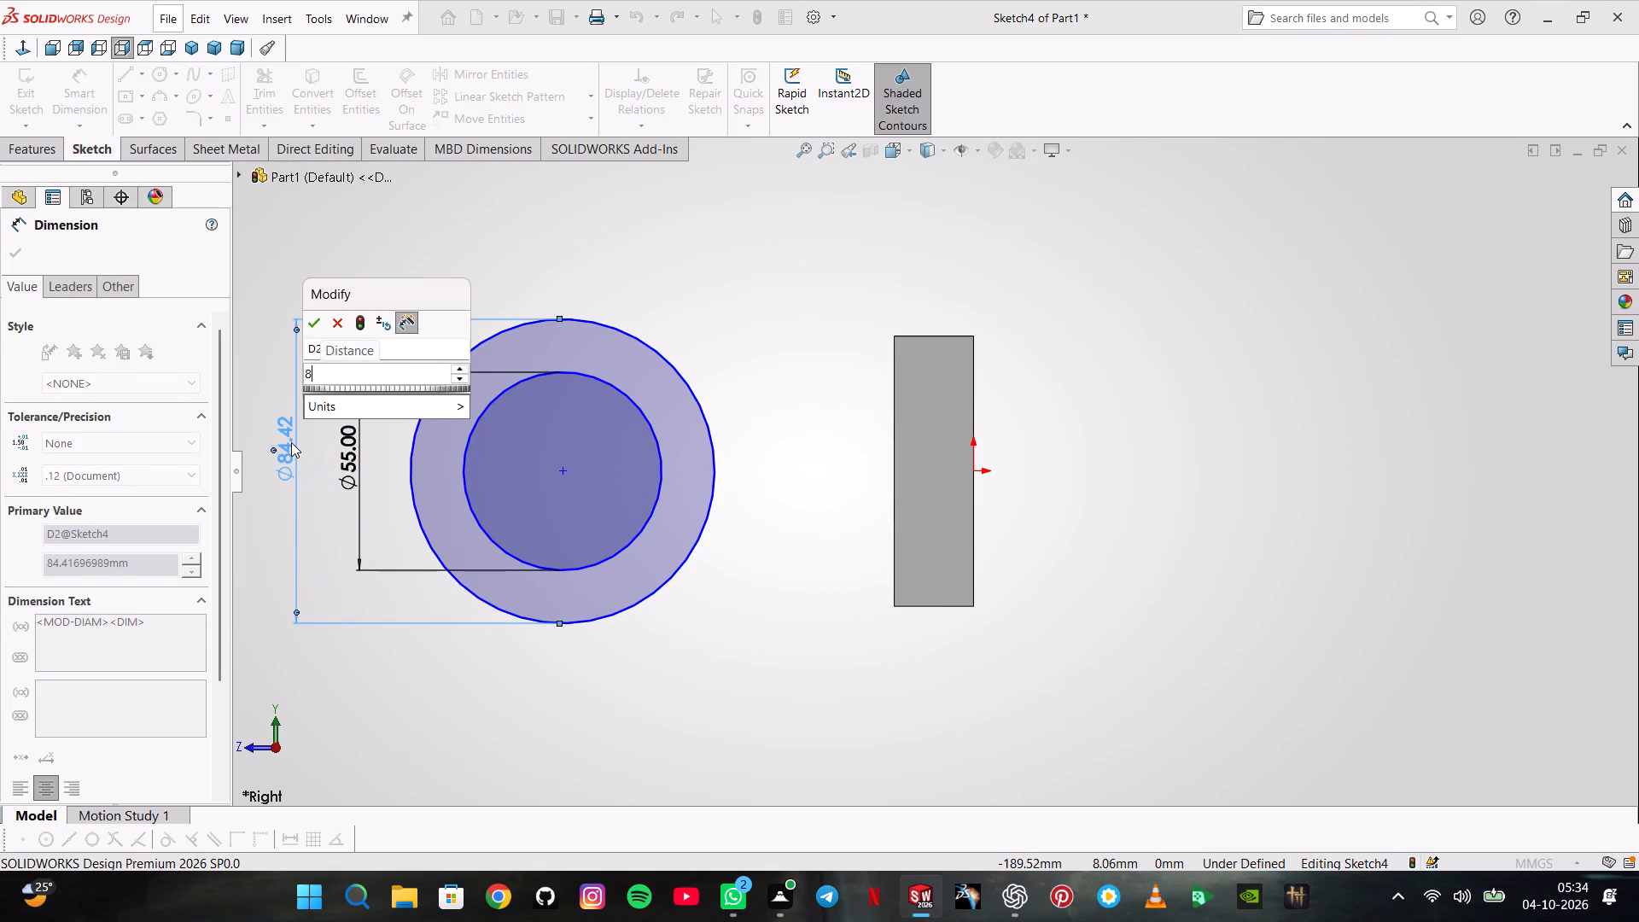
{"action": "left_click", "coordinate": [291, 442]}
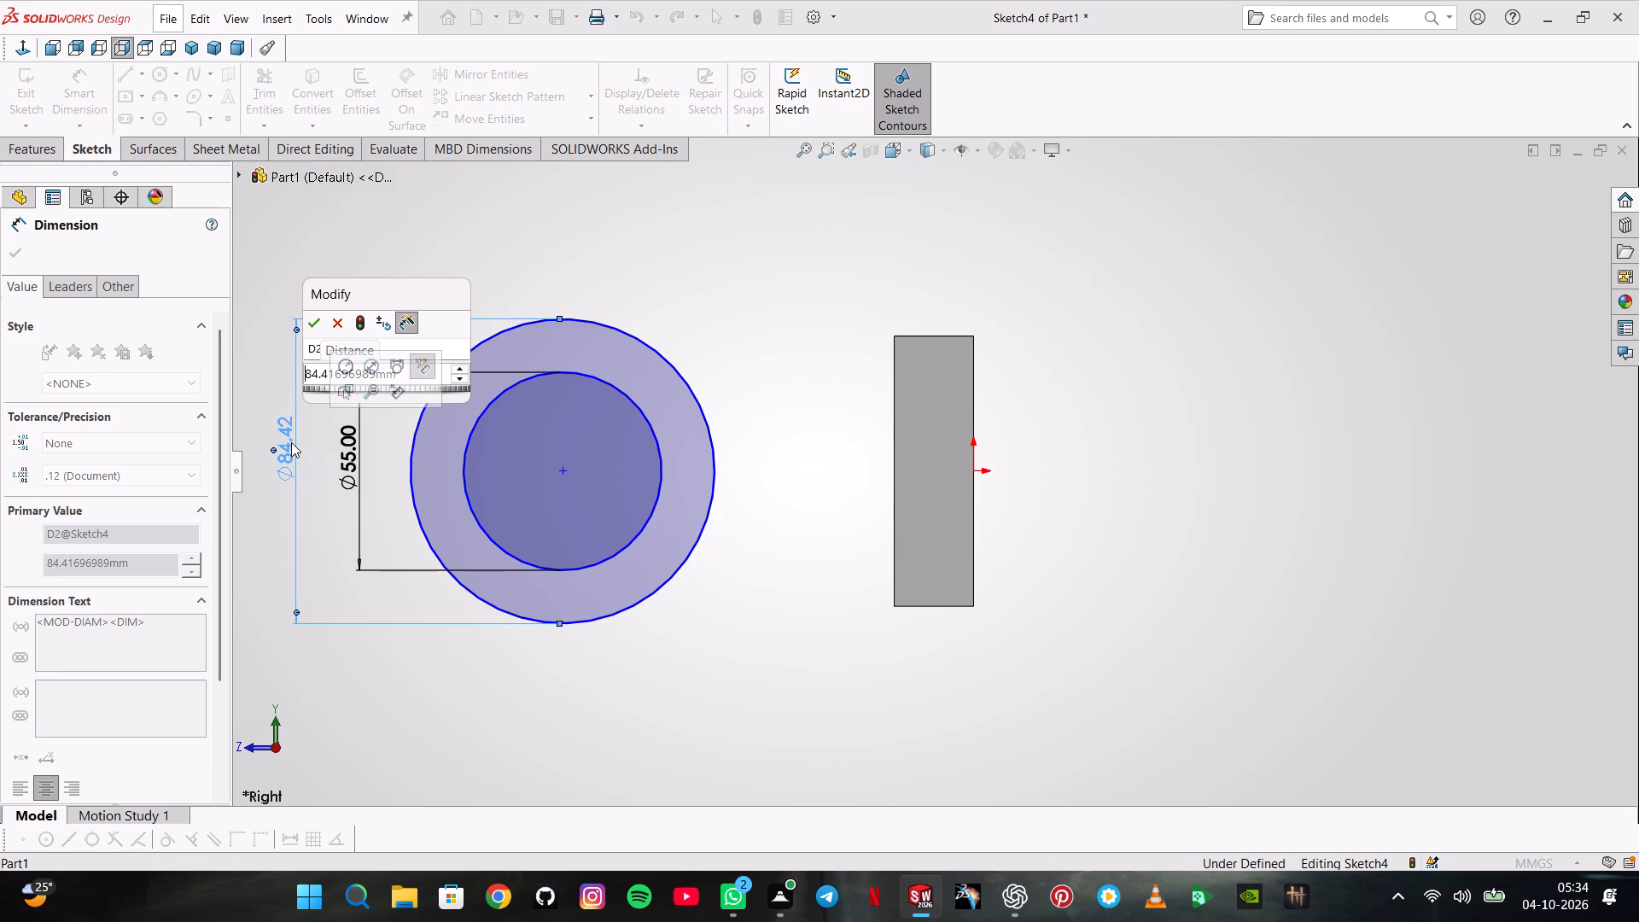
{"action": "left_click", "coordinate": [449, 370]}
{"action": "double_click", "coordinate": [449, 370]}
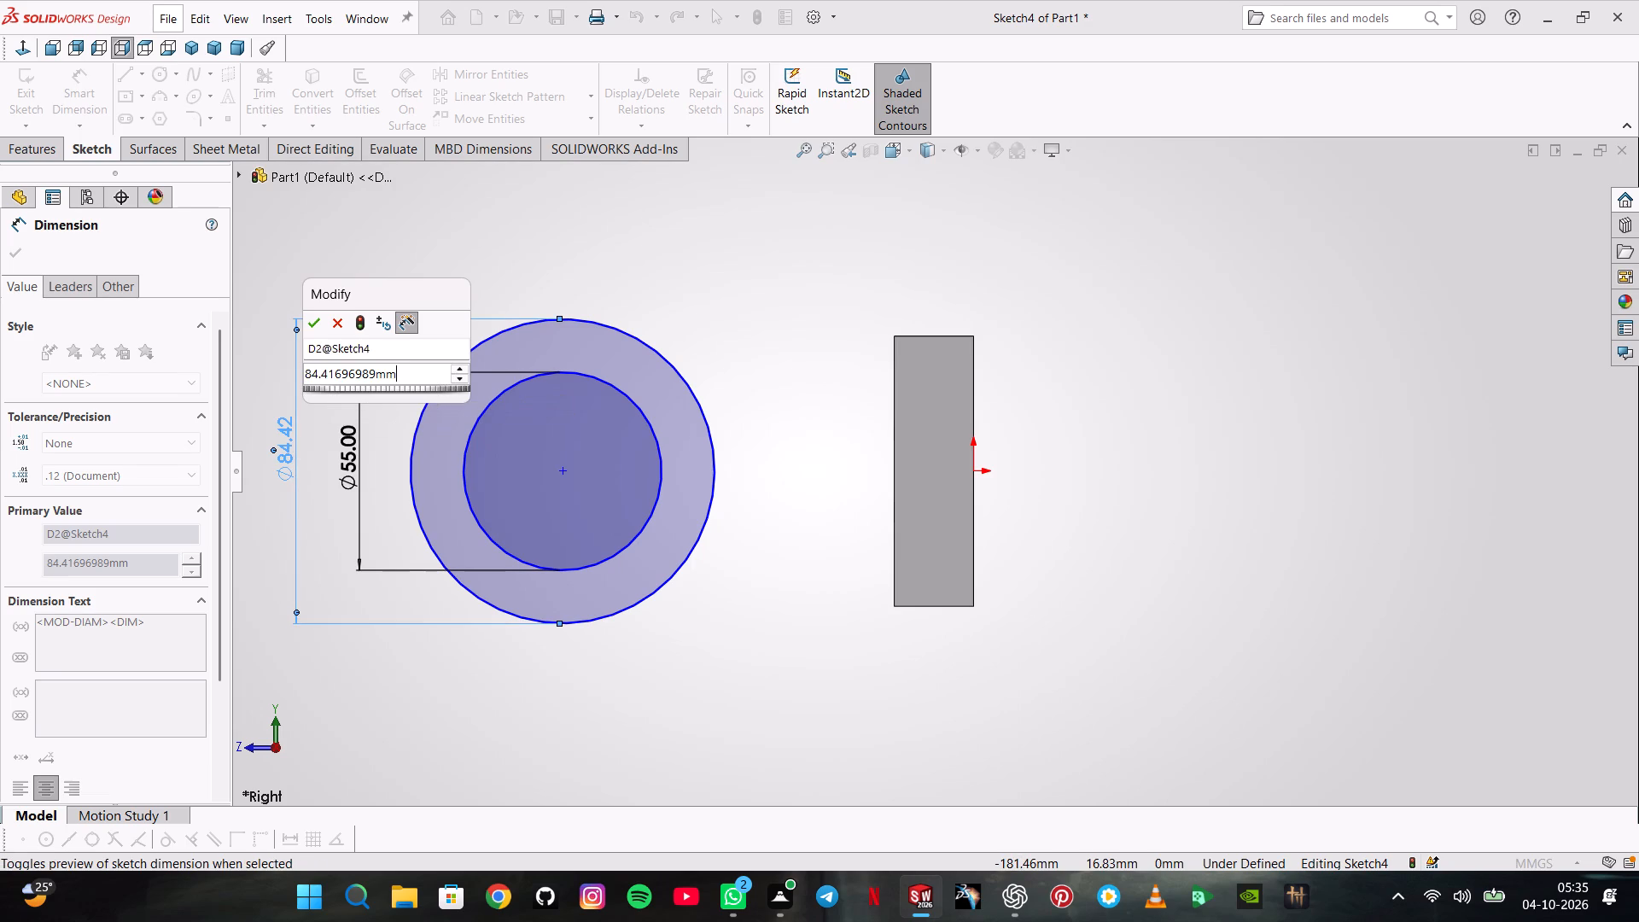
{"action": "type", "text": "83"}
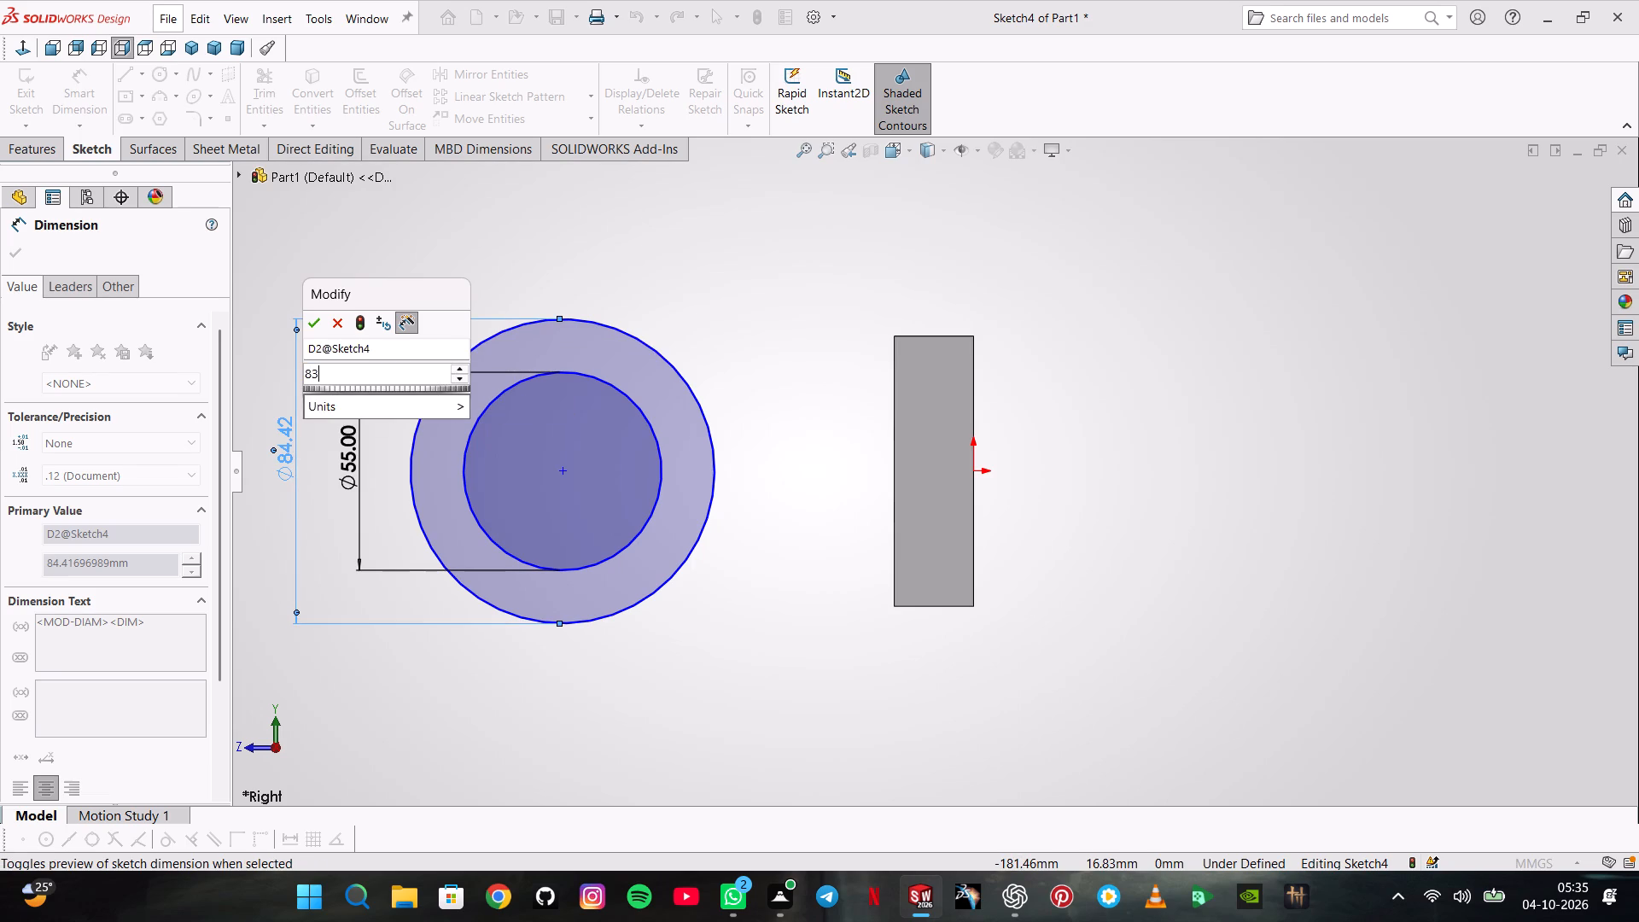
{"action": "key", "text": "Return"}
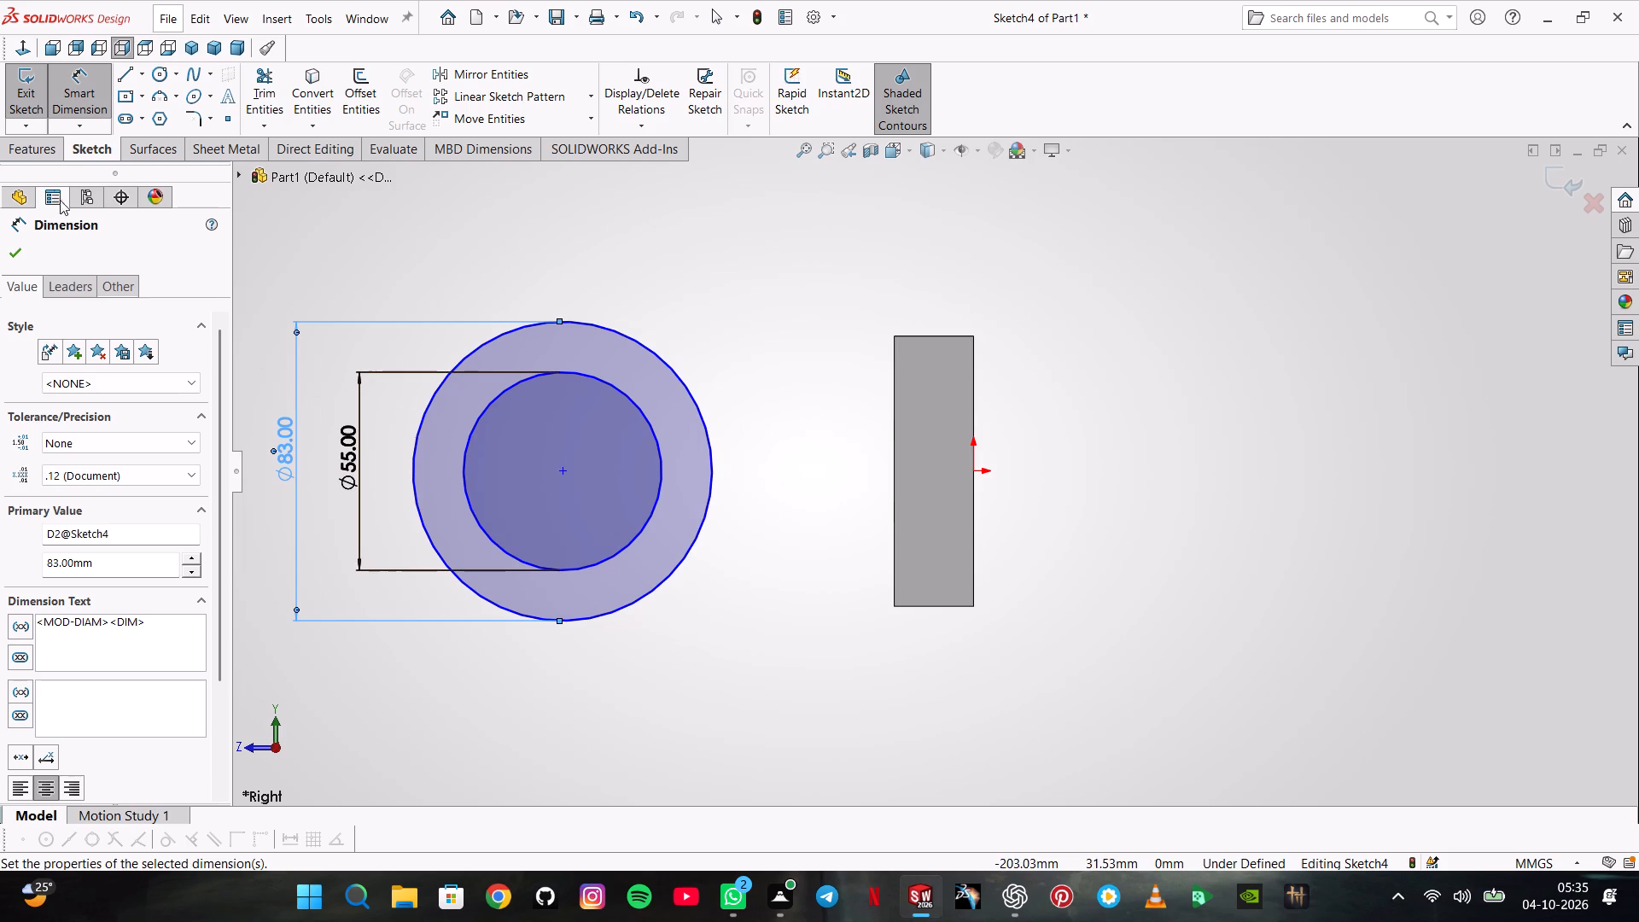
Extrude the ring between the two circles as a boss, Mid Plane, 55 mm deep with merged result.
{"action": "left_click", "coordinate": [42, 156]}
{"action": "left_click", "coordinate": [101, 112]}
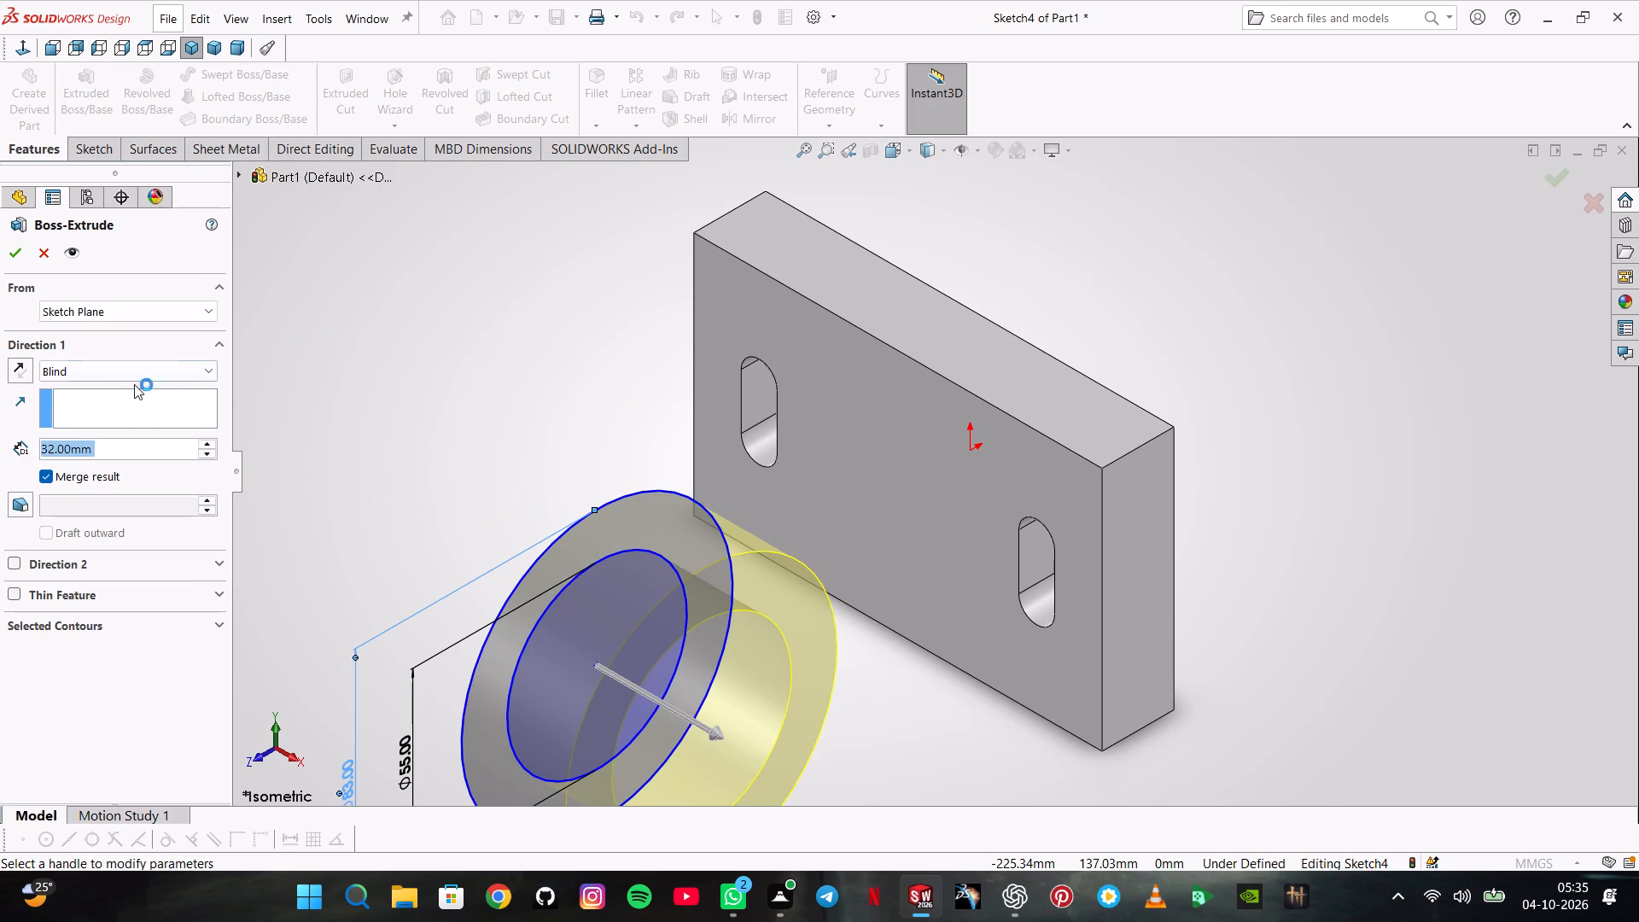
{"action": "left_click", "coordinate": [120, 374]}
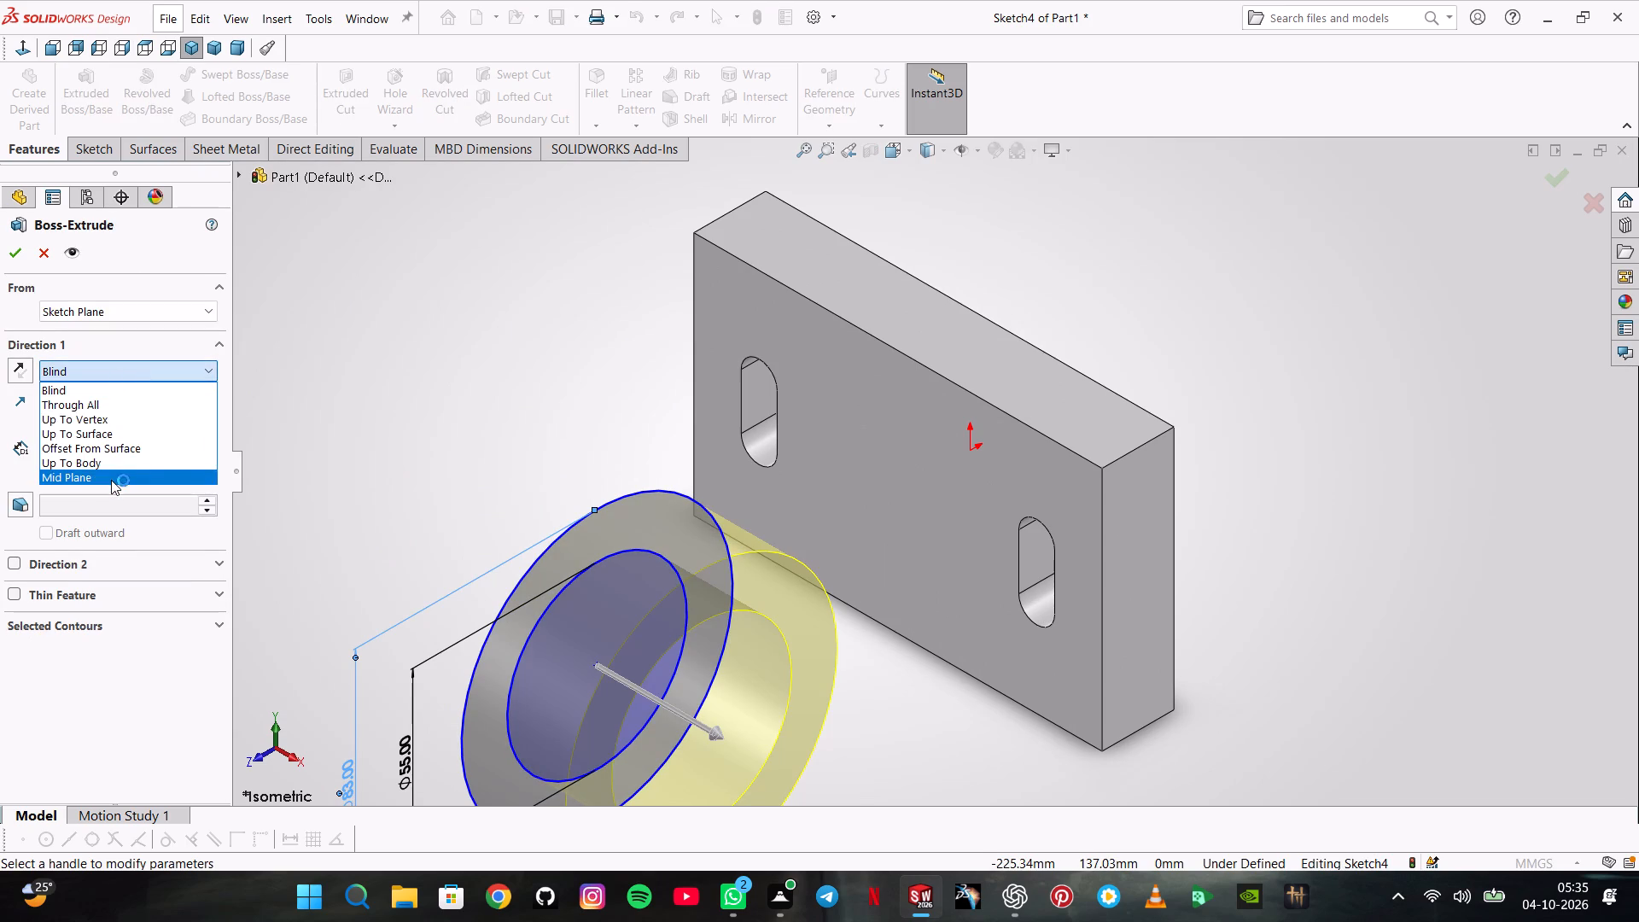
{"action": "left_click", "coordinate": [111, 480]}
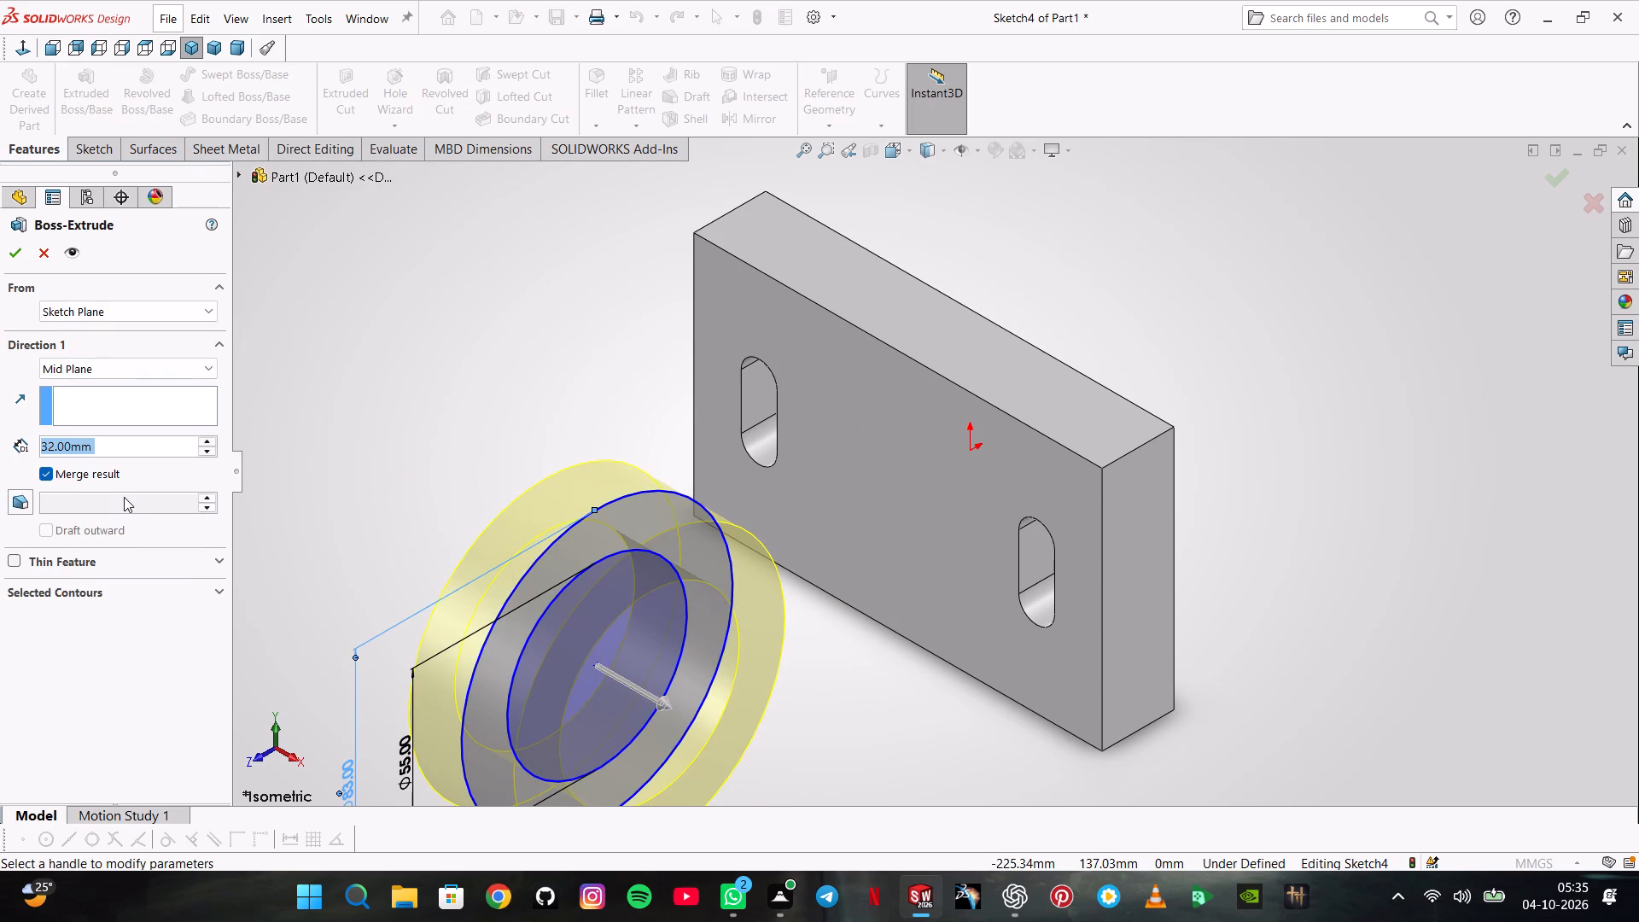
{"action": "type", "text": "55"}
{"action": "key", "text": "Return"}
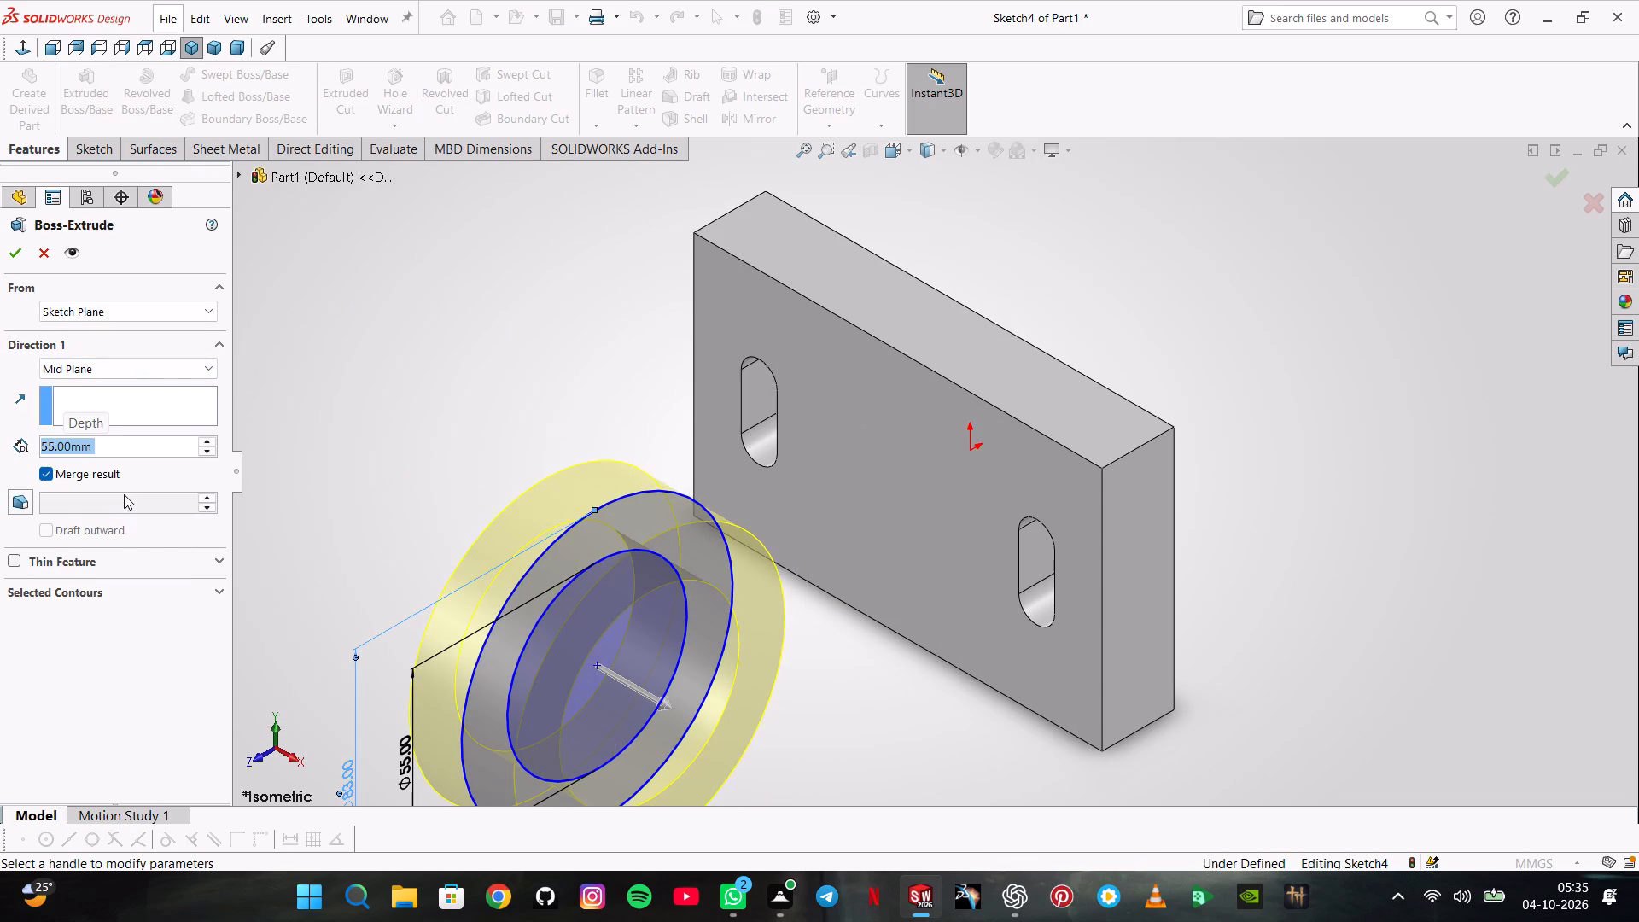
{"action": "key", "text": "Return"}
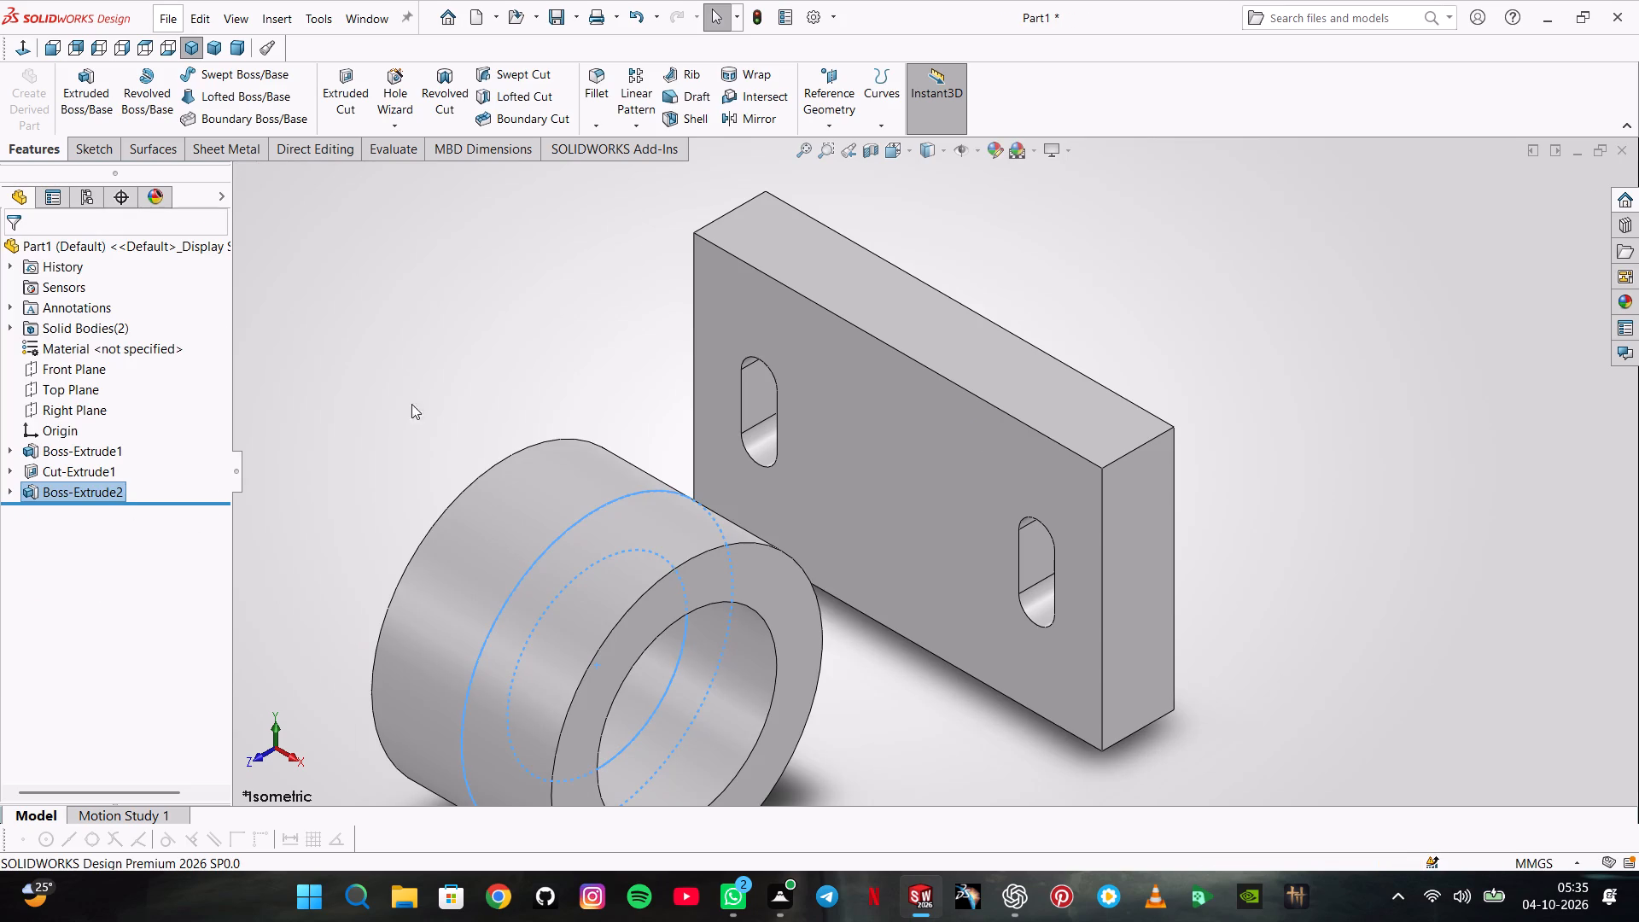
{"action": "left_click", "coordinate": [481, 390]}
Start a new sketch on the Right Plane.
{"action": "middle_click_drag", "start_coordinate": [822, 661], "coordinate": [713, 663]}
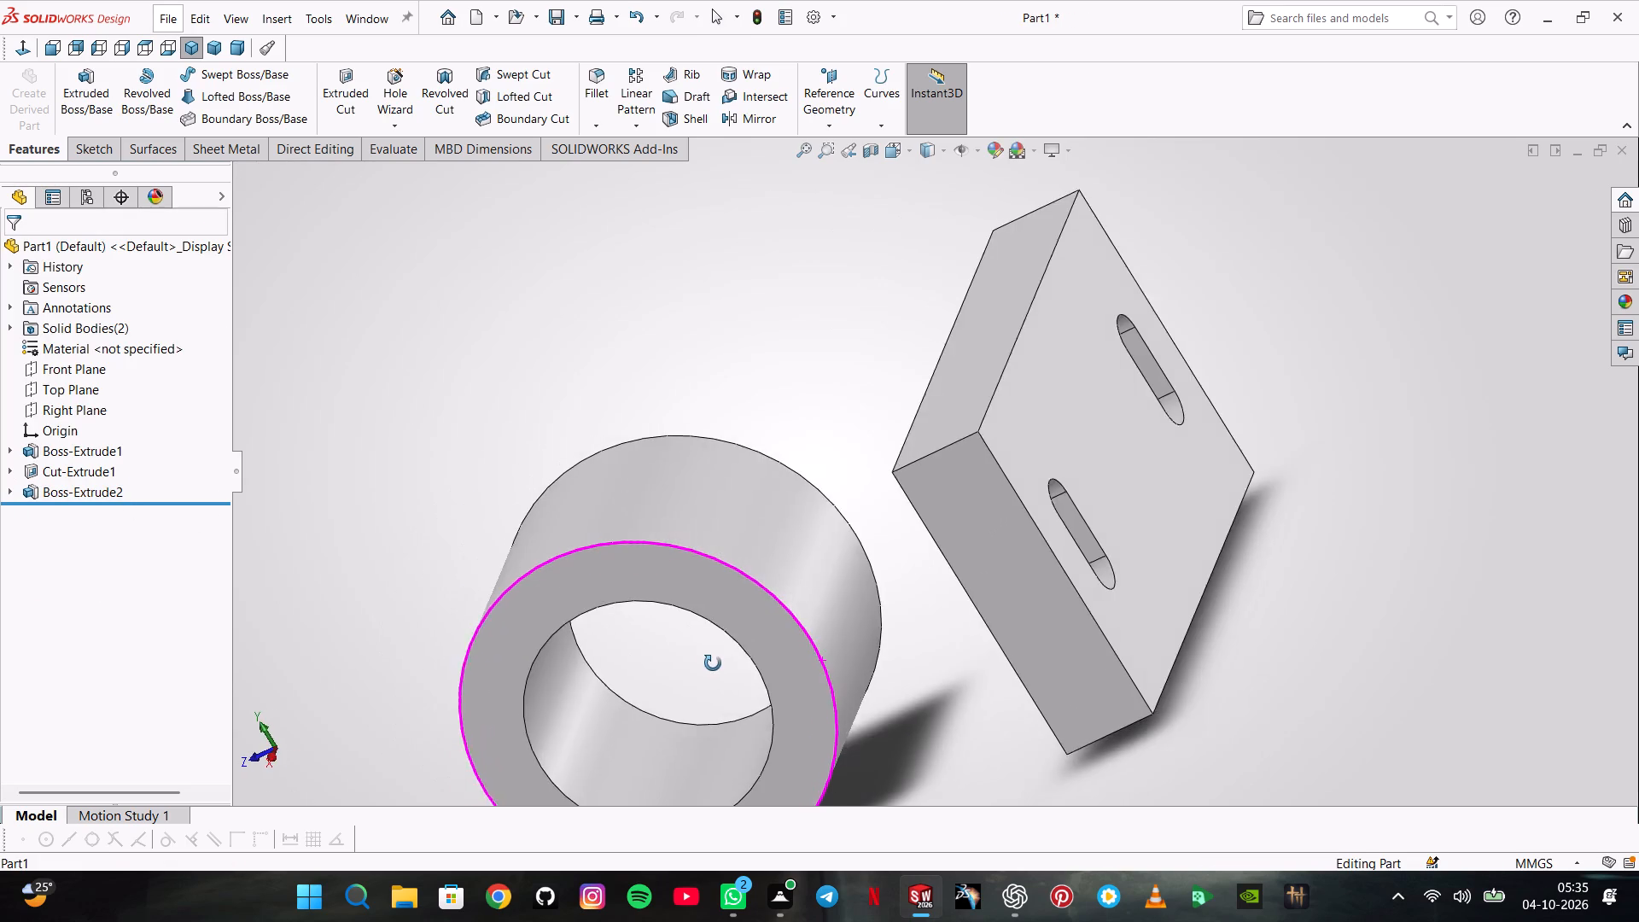
{"action": "middle_click_drag", "start_coordinate": [713, 663], "coordinate": [776, 674]}
{"action": "scroll", "coordinate": [777, 674], "scroll_direction": "up", "scroll_amount": 1}
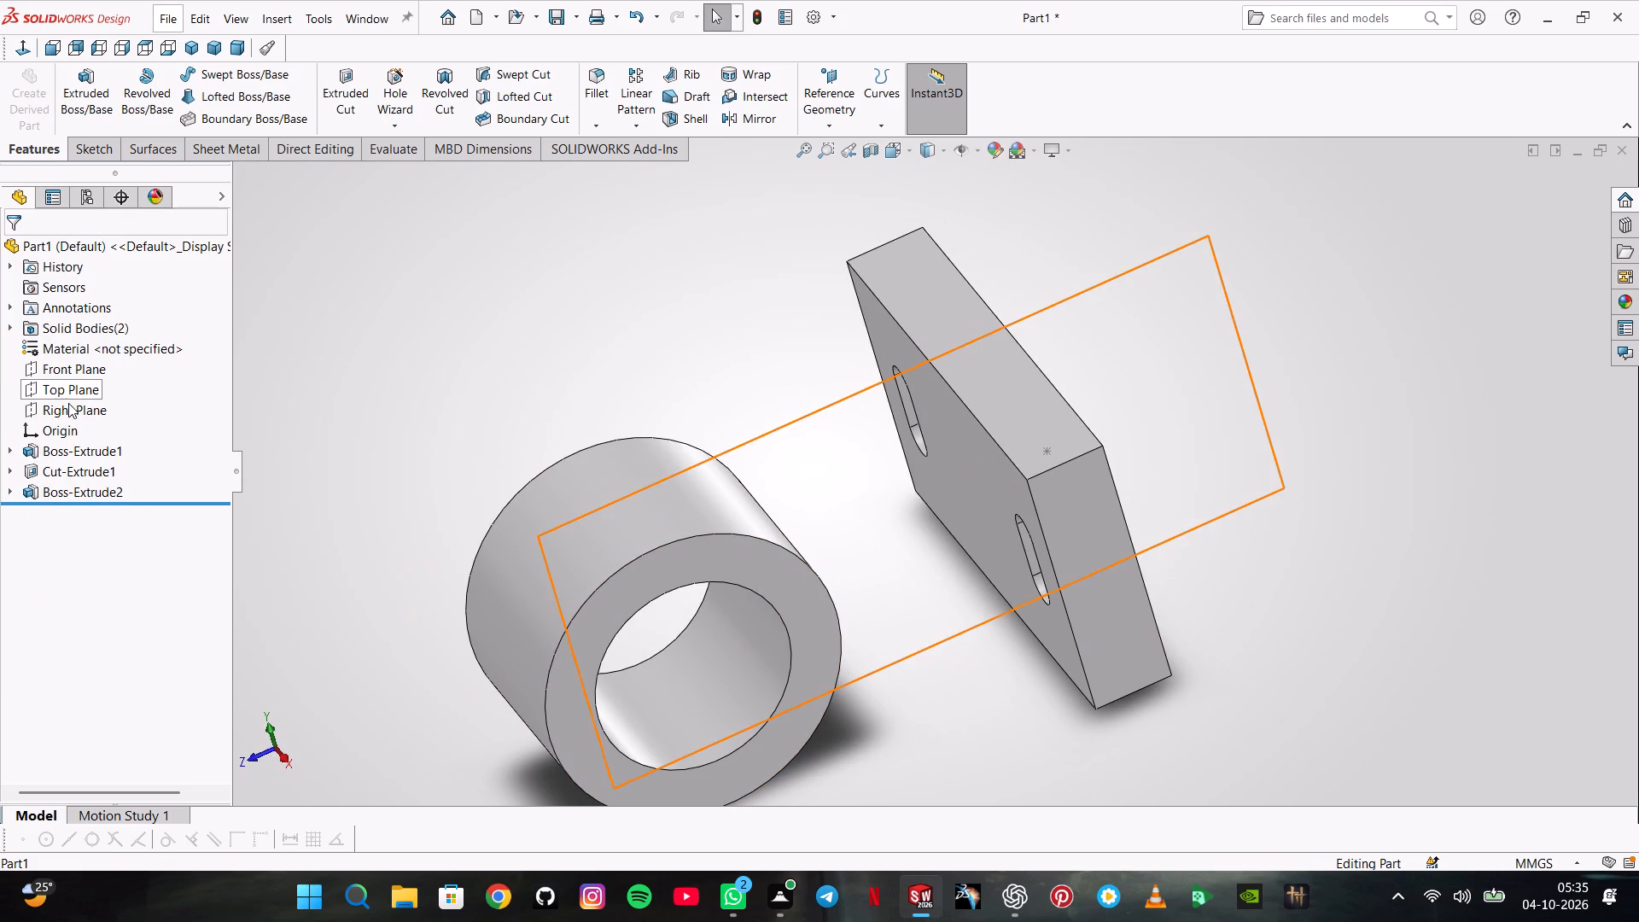
{"action": "left_click", "coordinate": [70, 410]}
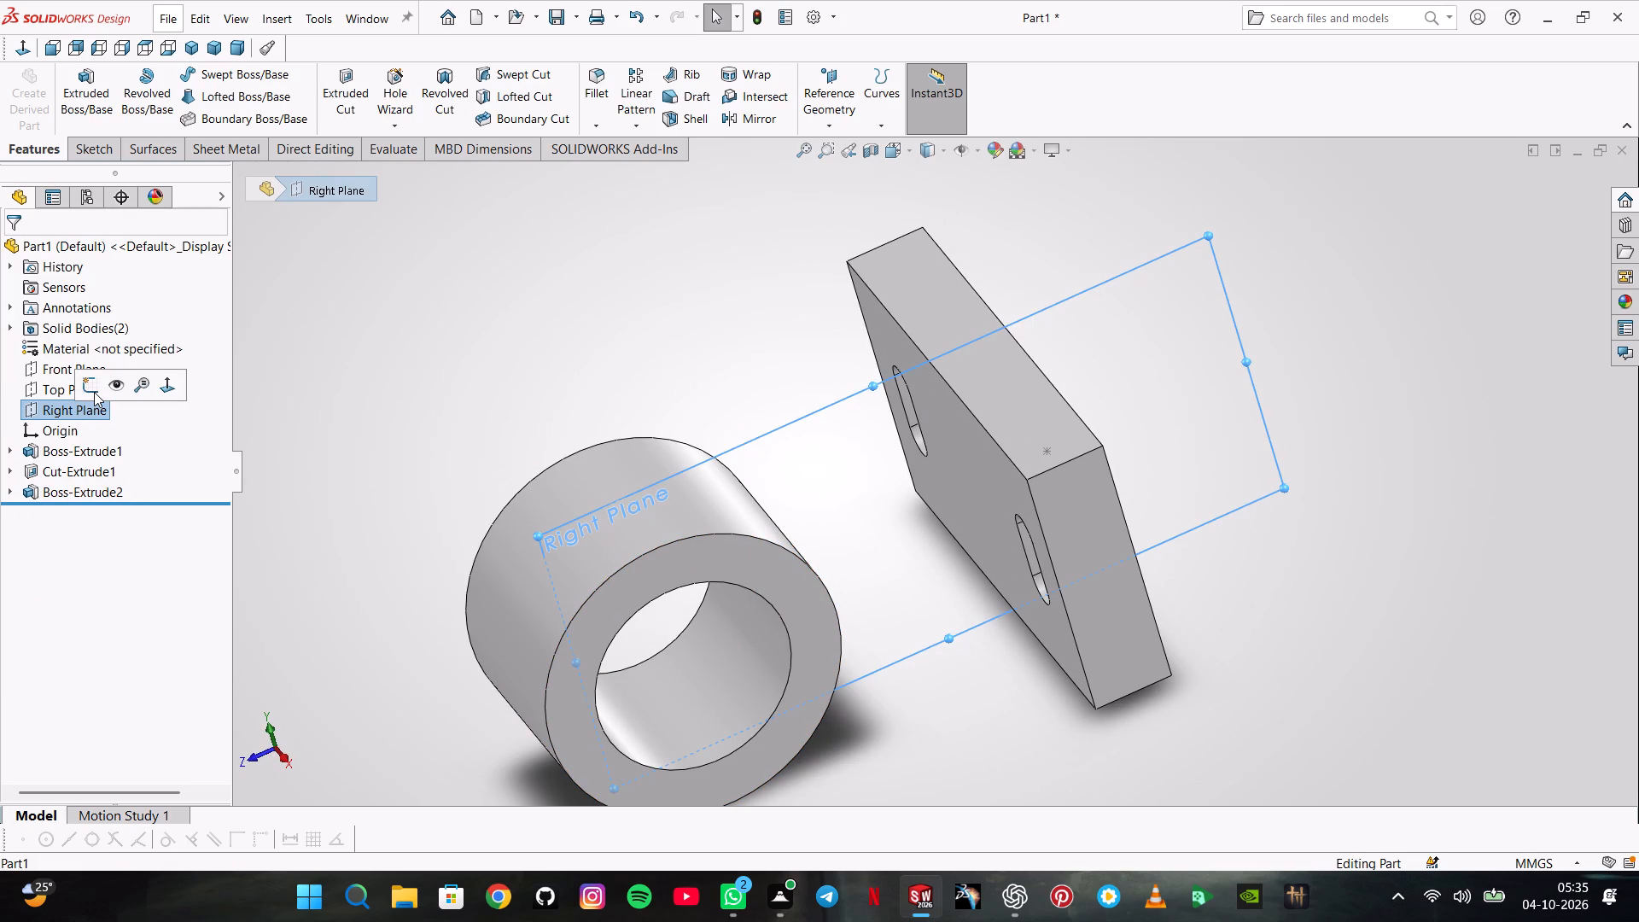
{"action": "left_click", "coordinate": [94, 392]}
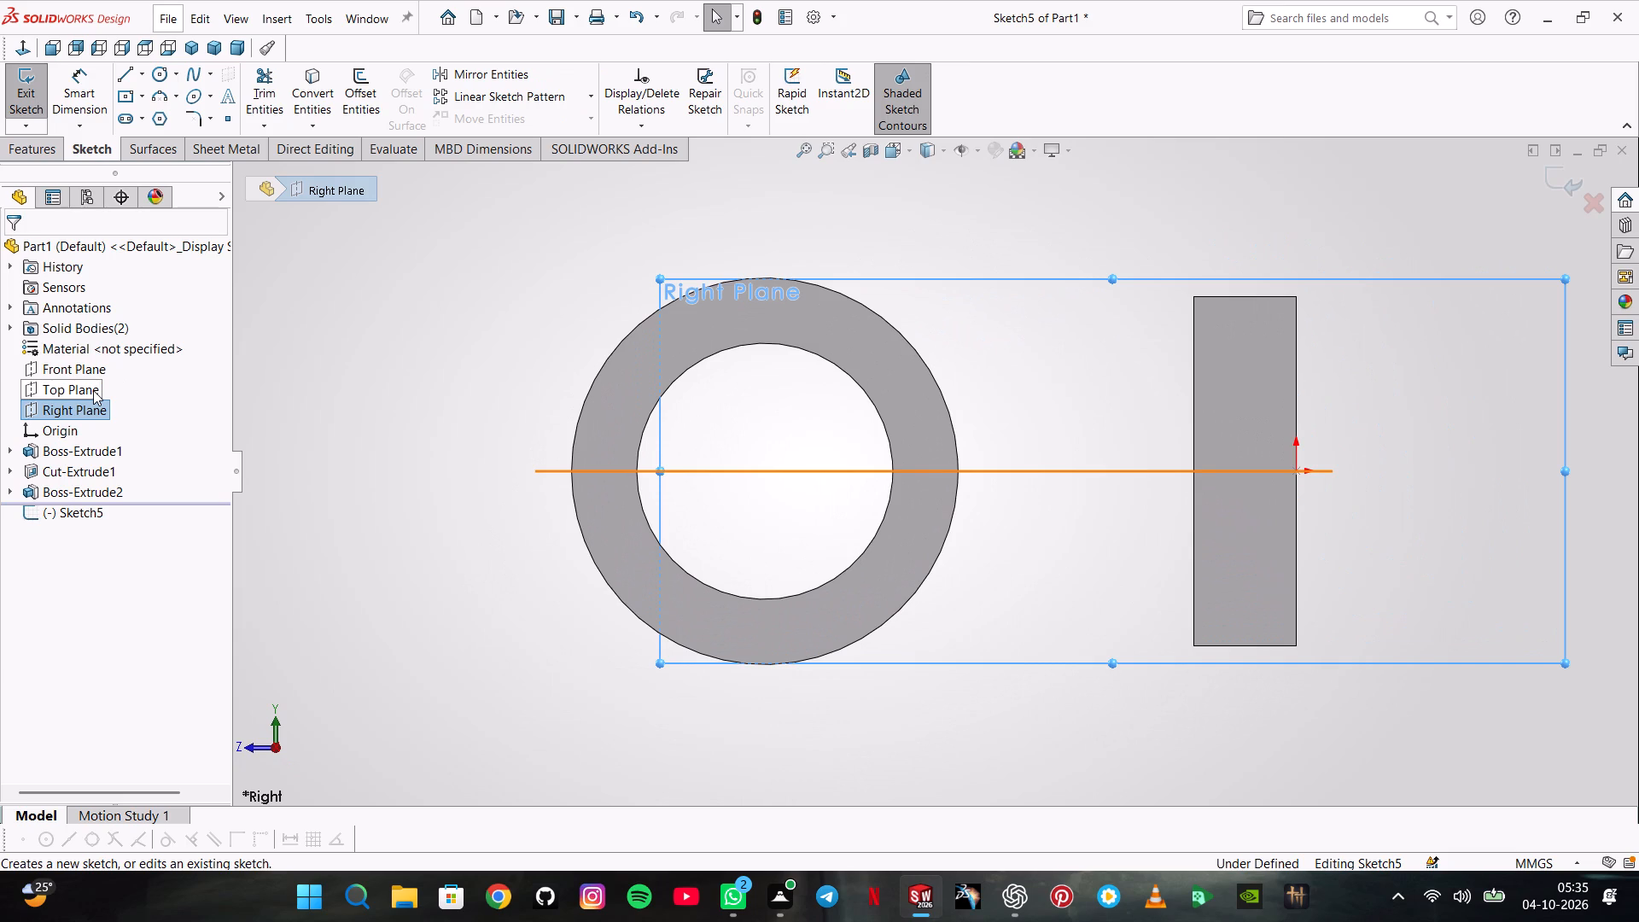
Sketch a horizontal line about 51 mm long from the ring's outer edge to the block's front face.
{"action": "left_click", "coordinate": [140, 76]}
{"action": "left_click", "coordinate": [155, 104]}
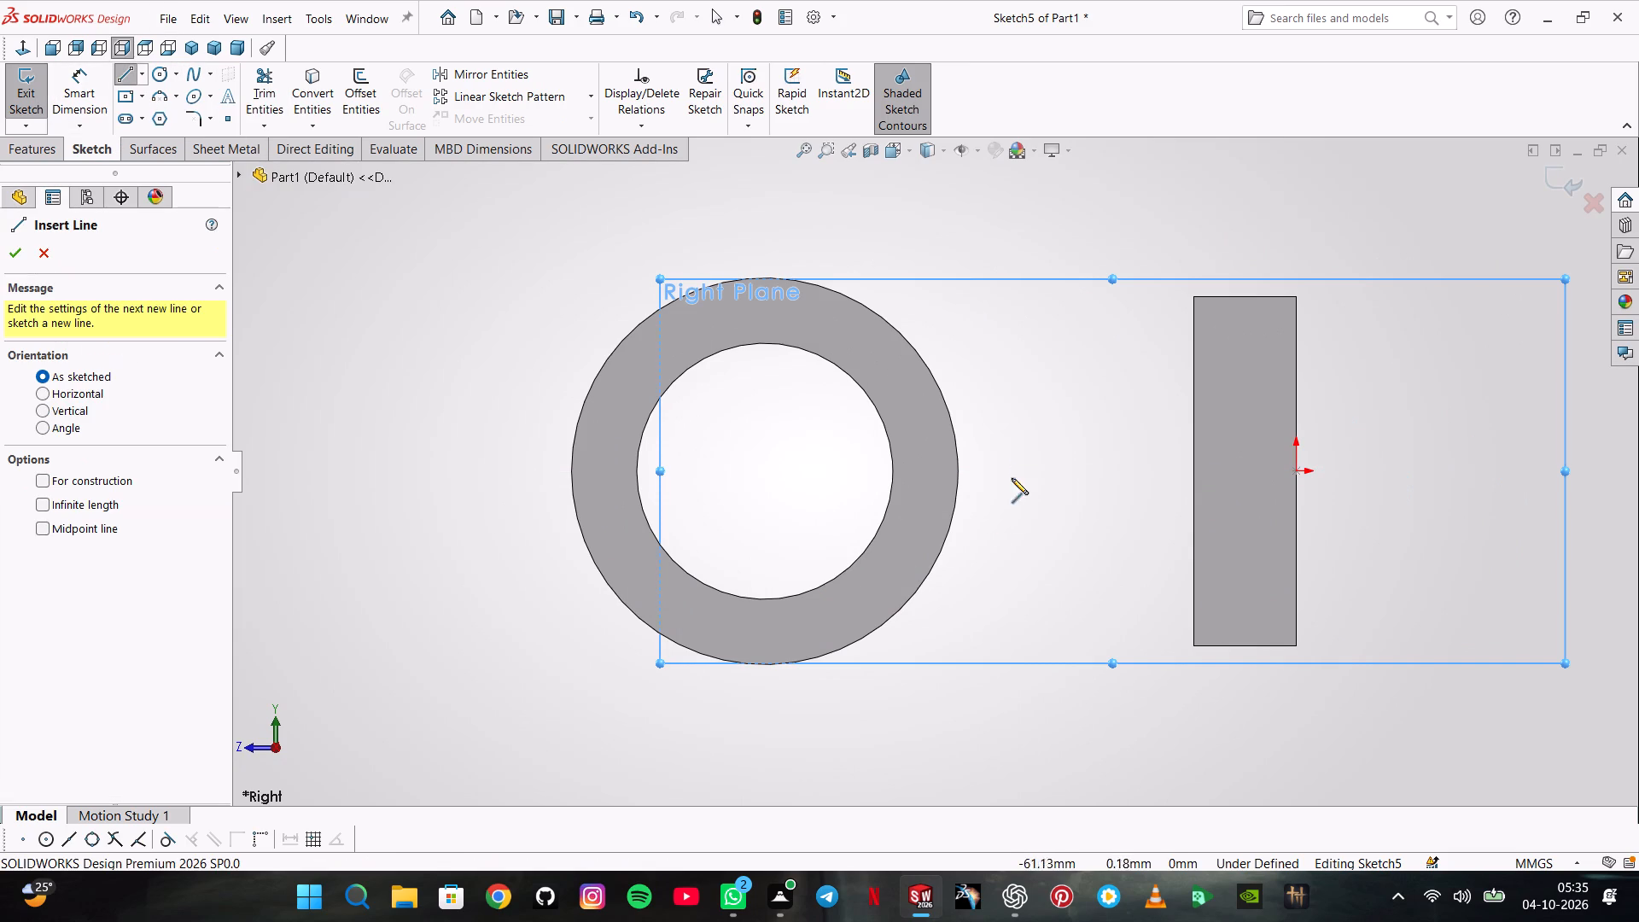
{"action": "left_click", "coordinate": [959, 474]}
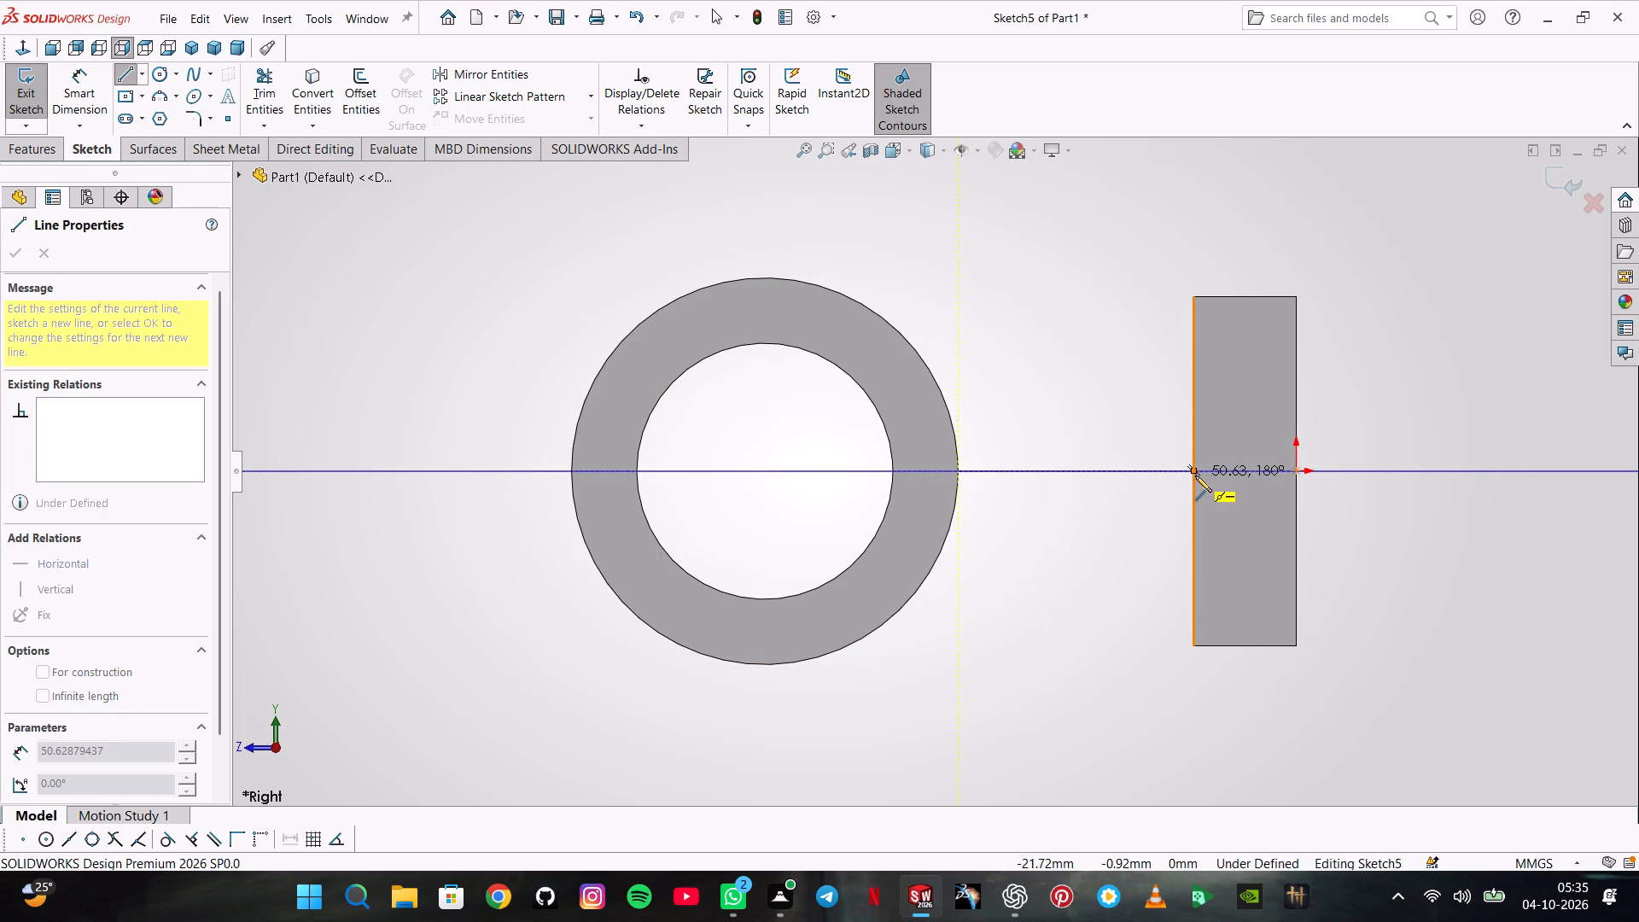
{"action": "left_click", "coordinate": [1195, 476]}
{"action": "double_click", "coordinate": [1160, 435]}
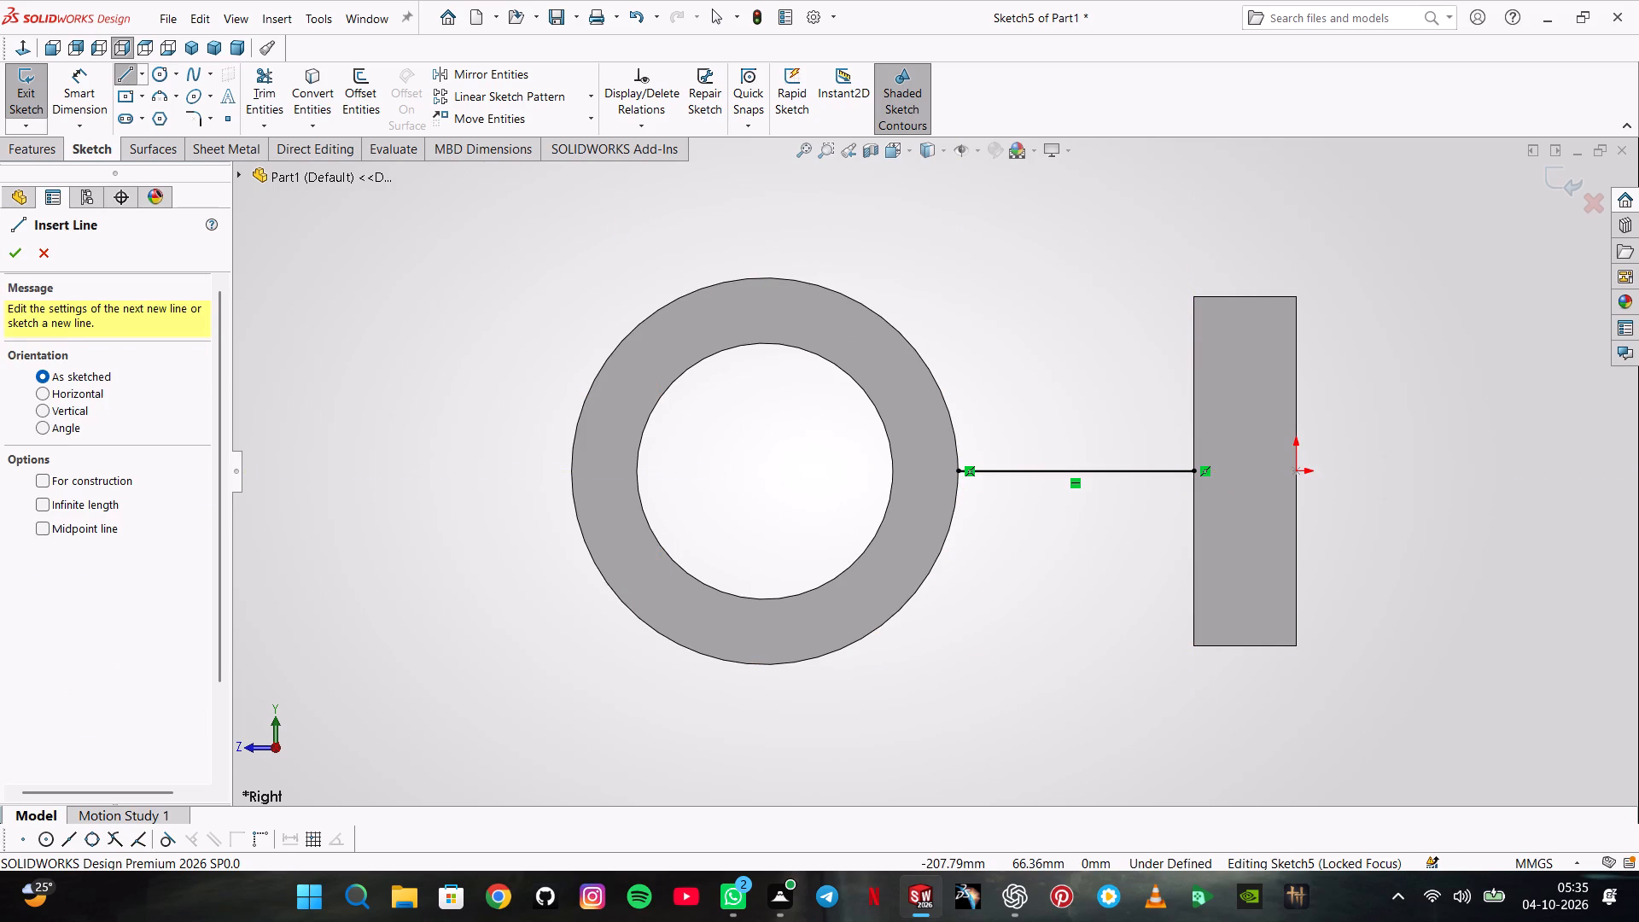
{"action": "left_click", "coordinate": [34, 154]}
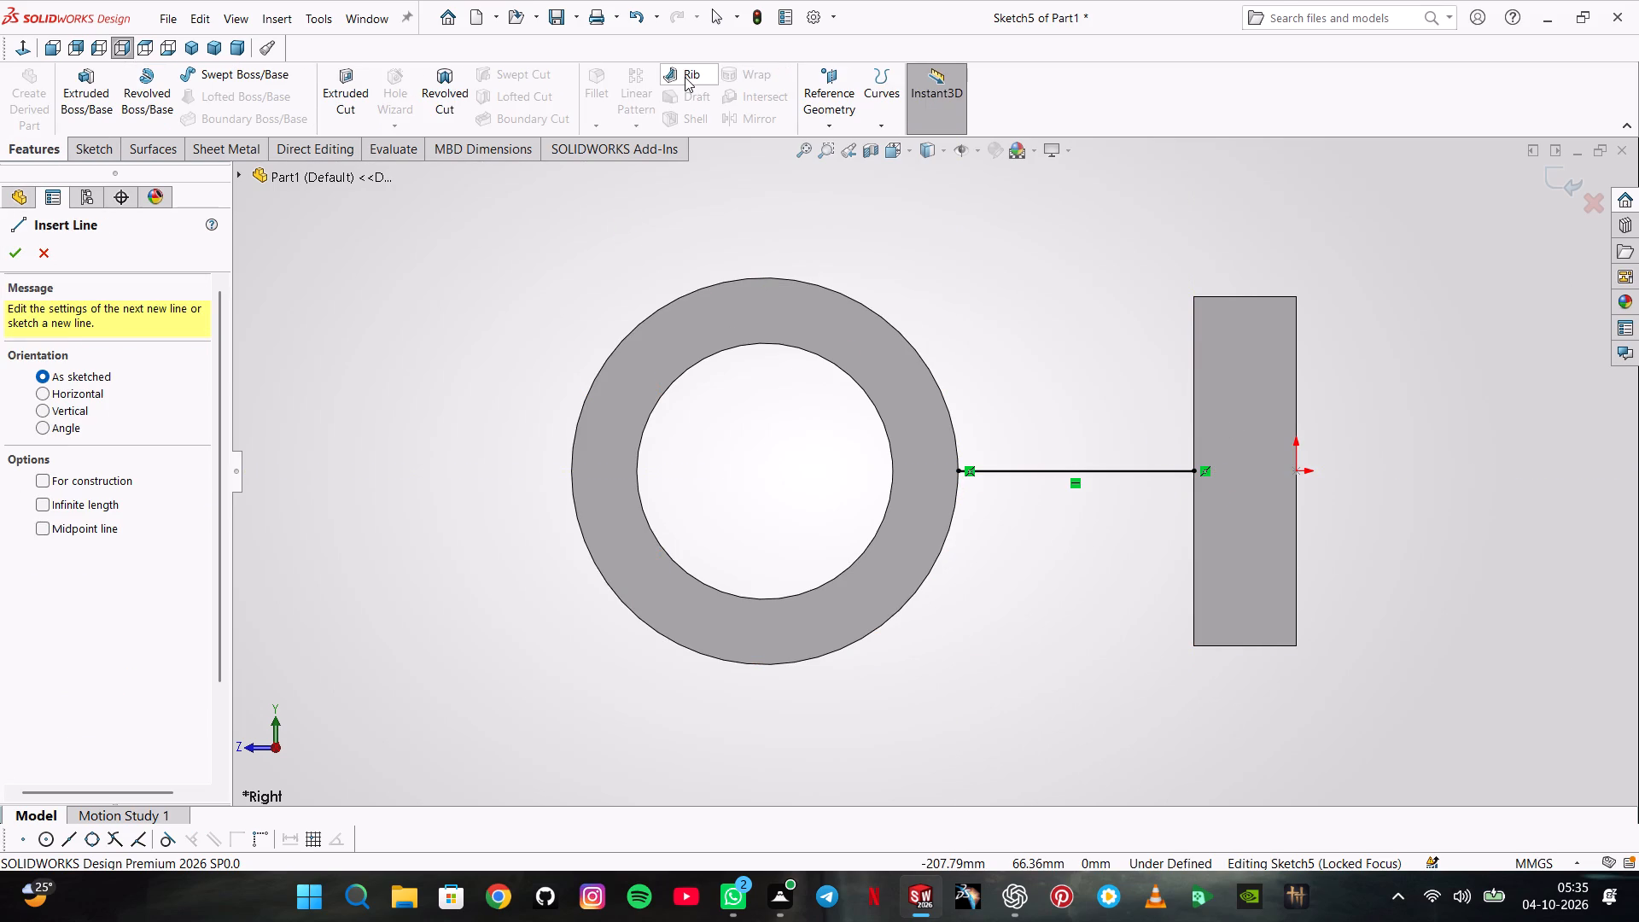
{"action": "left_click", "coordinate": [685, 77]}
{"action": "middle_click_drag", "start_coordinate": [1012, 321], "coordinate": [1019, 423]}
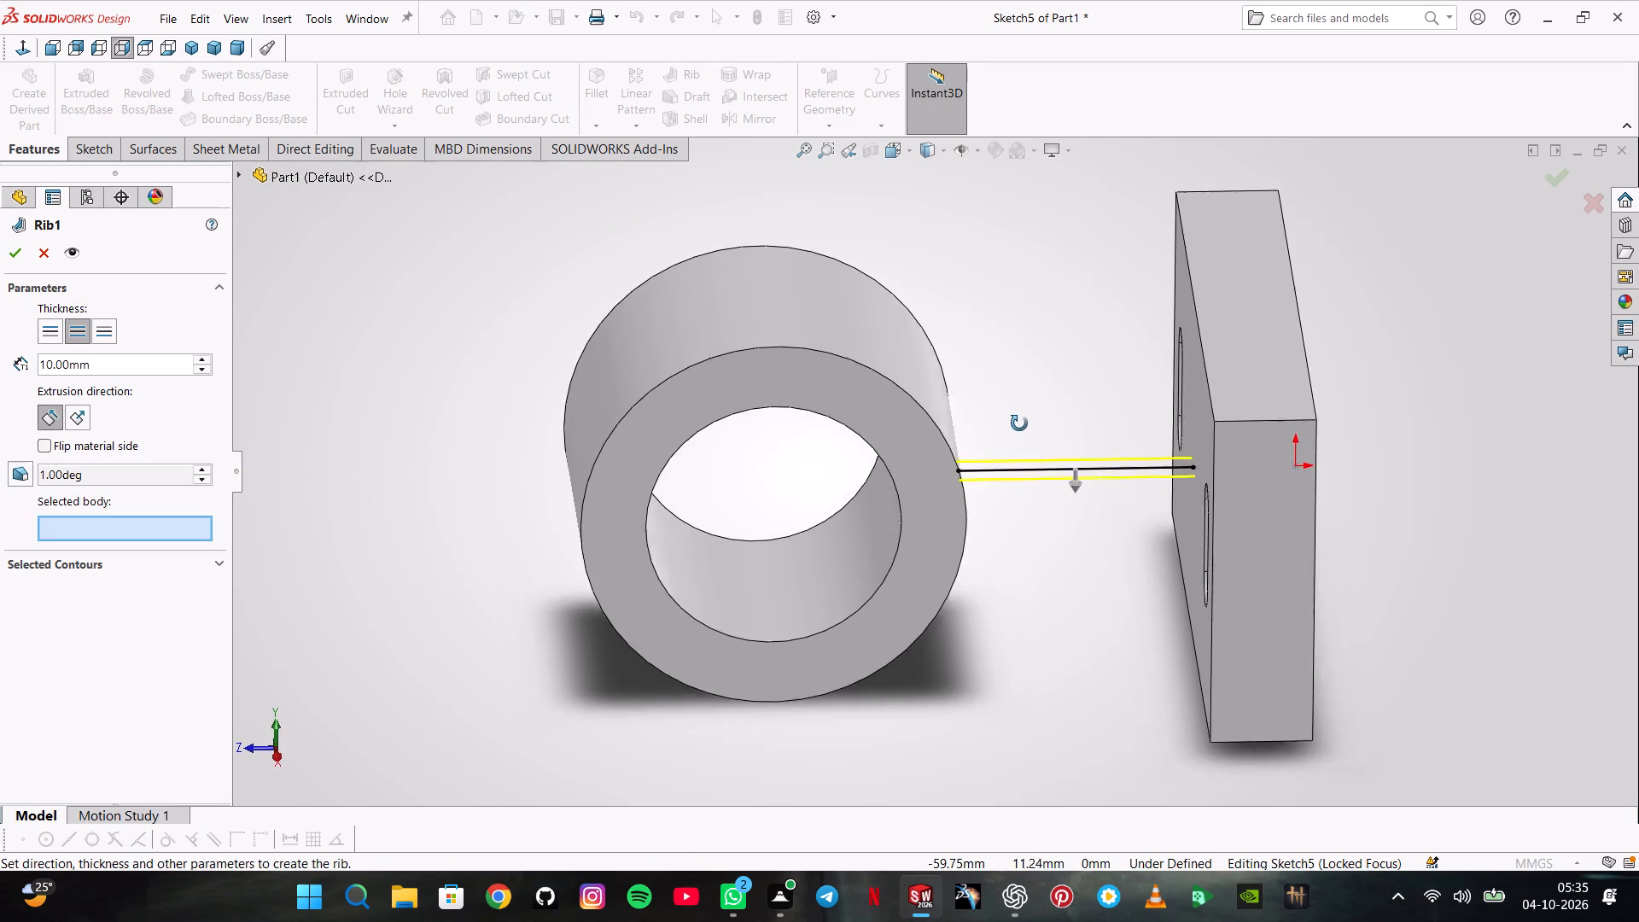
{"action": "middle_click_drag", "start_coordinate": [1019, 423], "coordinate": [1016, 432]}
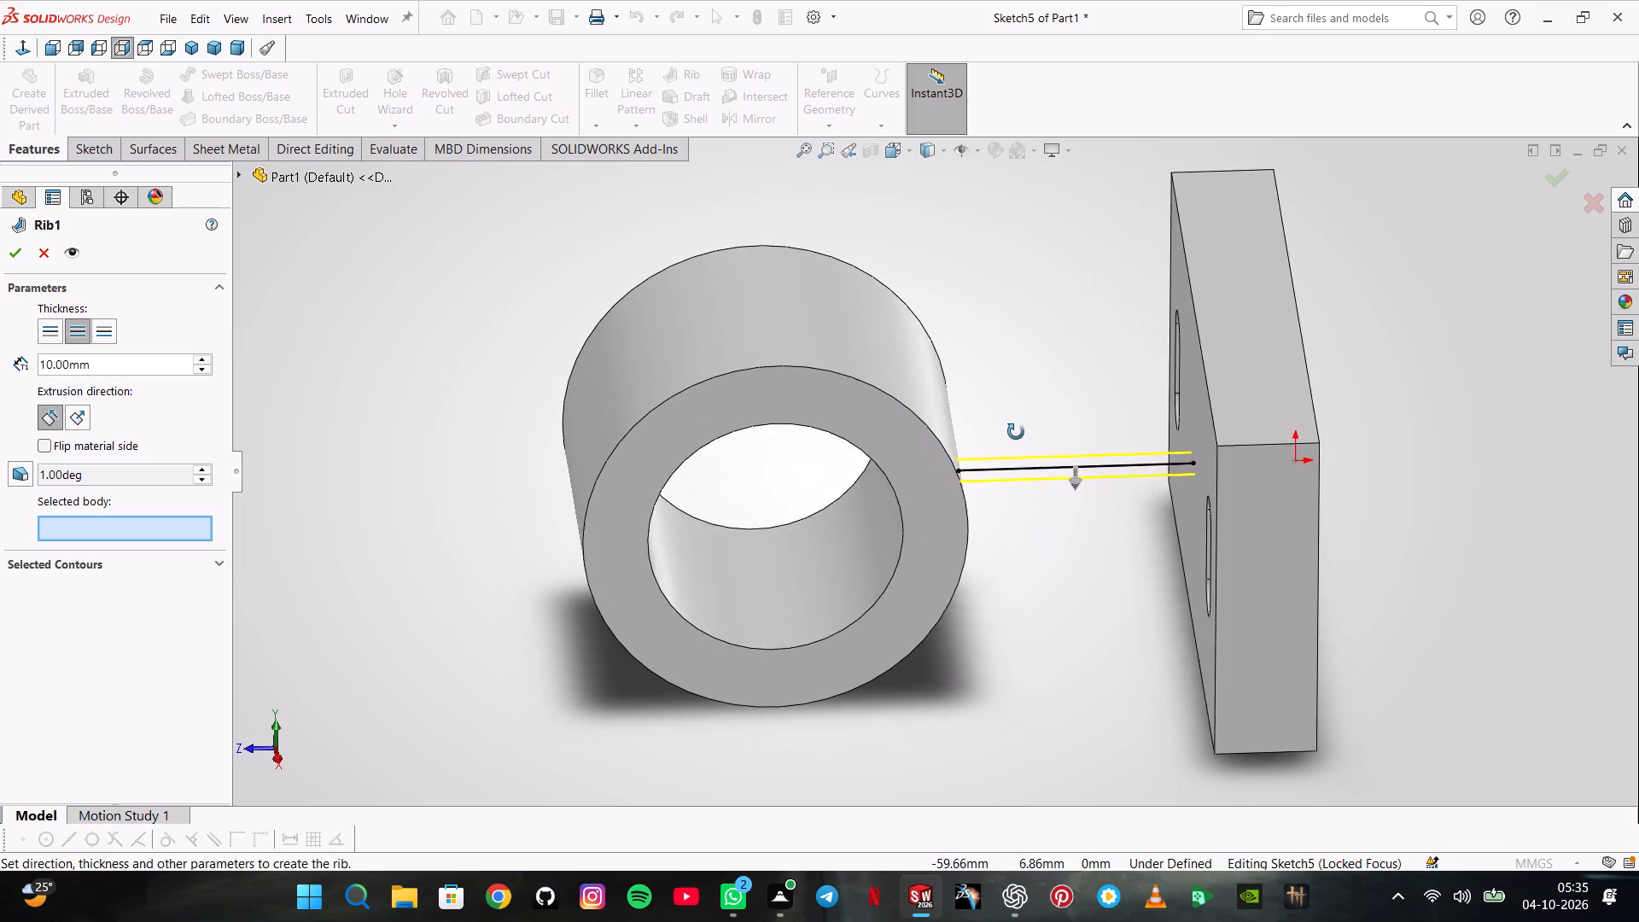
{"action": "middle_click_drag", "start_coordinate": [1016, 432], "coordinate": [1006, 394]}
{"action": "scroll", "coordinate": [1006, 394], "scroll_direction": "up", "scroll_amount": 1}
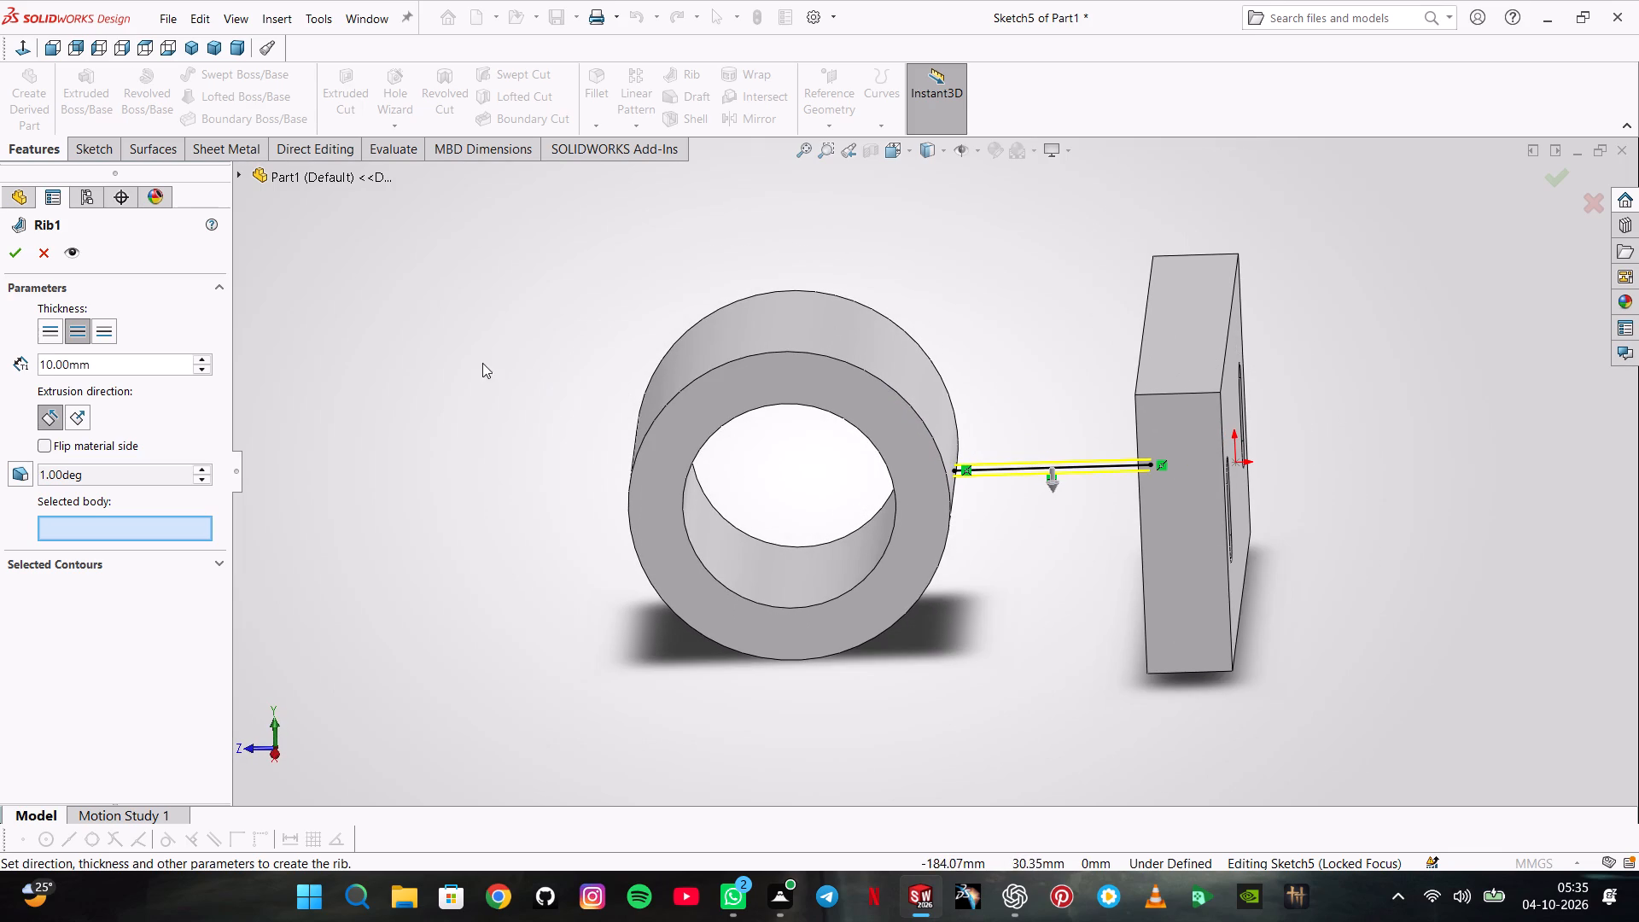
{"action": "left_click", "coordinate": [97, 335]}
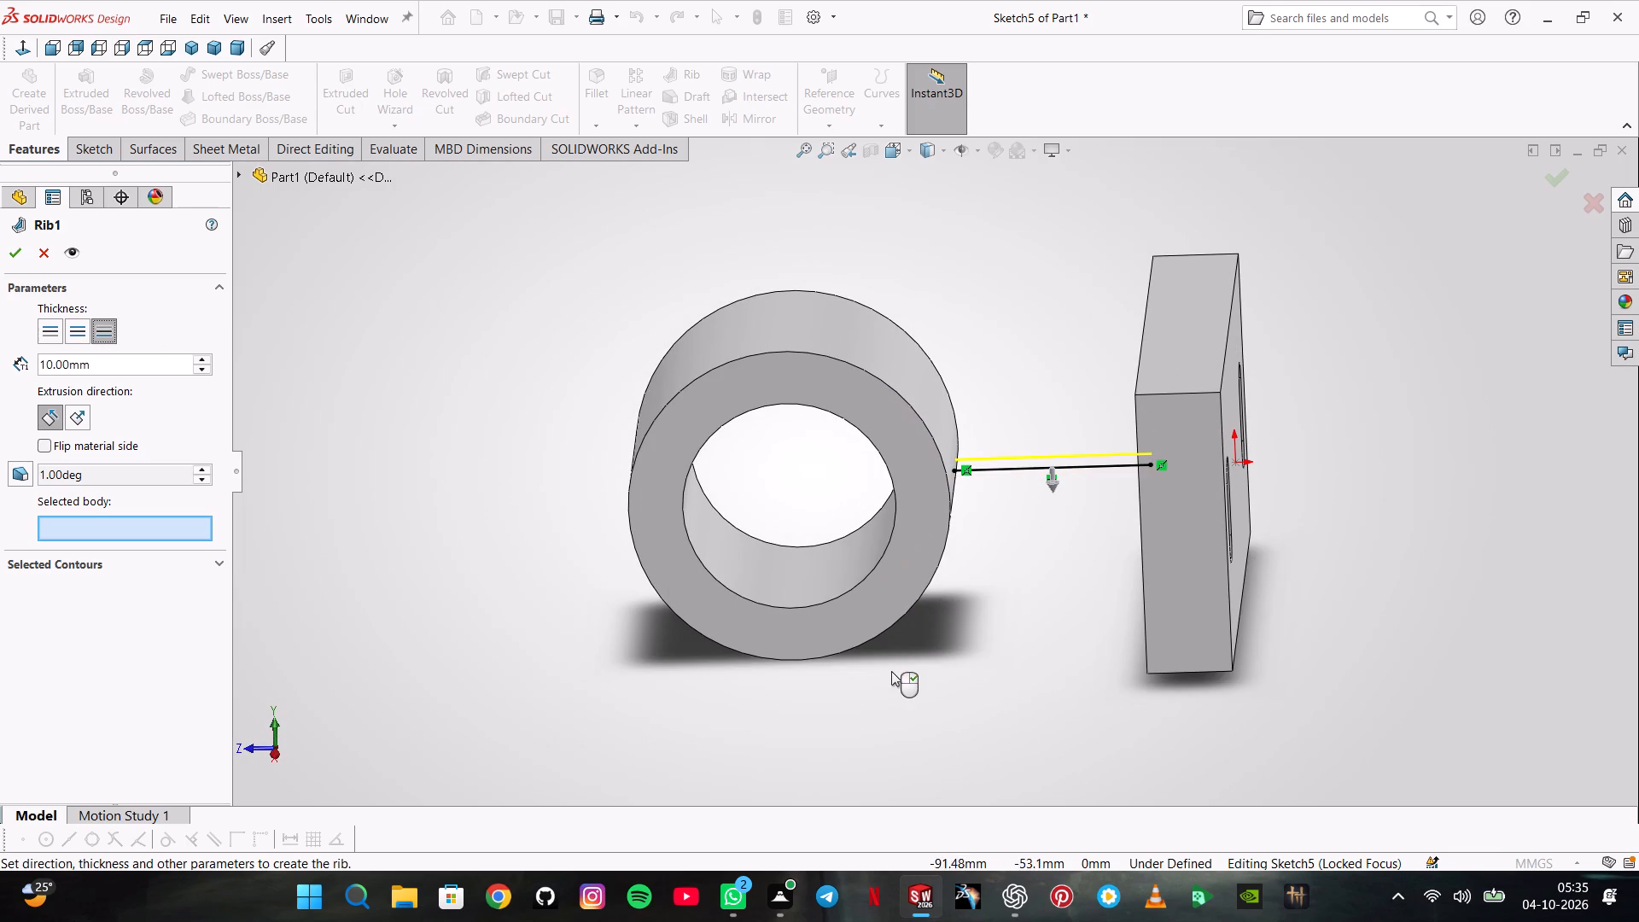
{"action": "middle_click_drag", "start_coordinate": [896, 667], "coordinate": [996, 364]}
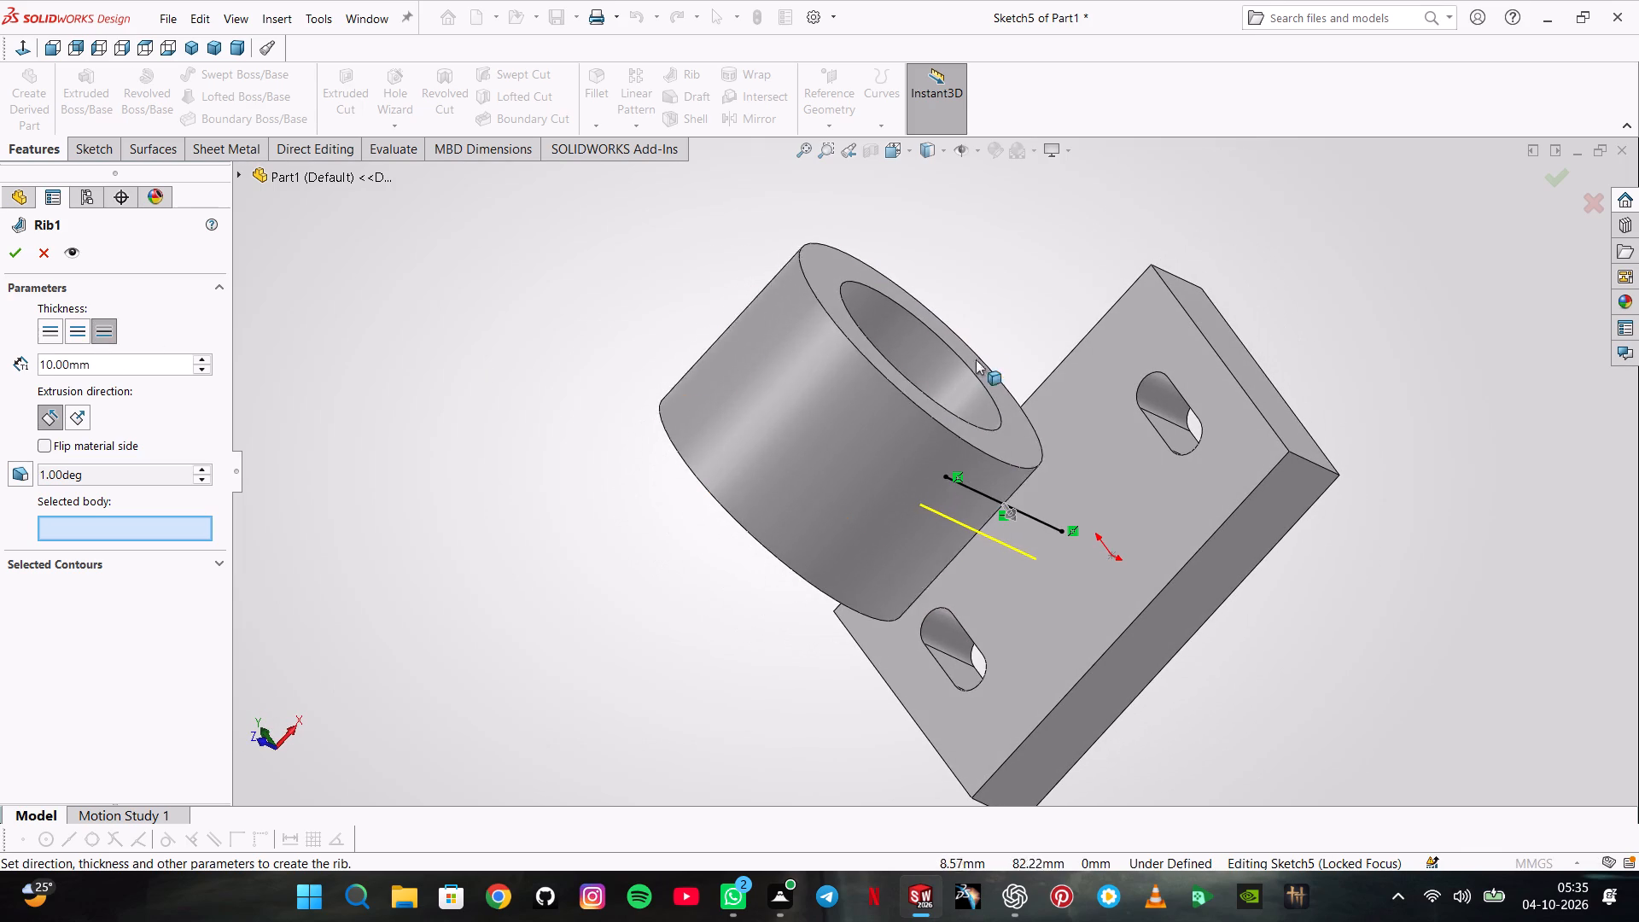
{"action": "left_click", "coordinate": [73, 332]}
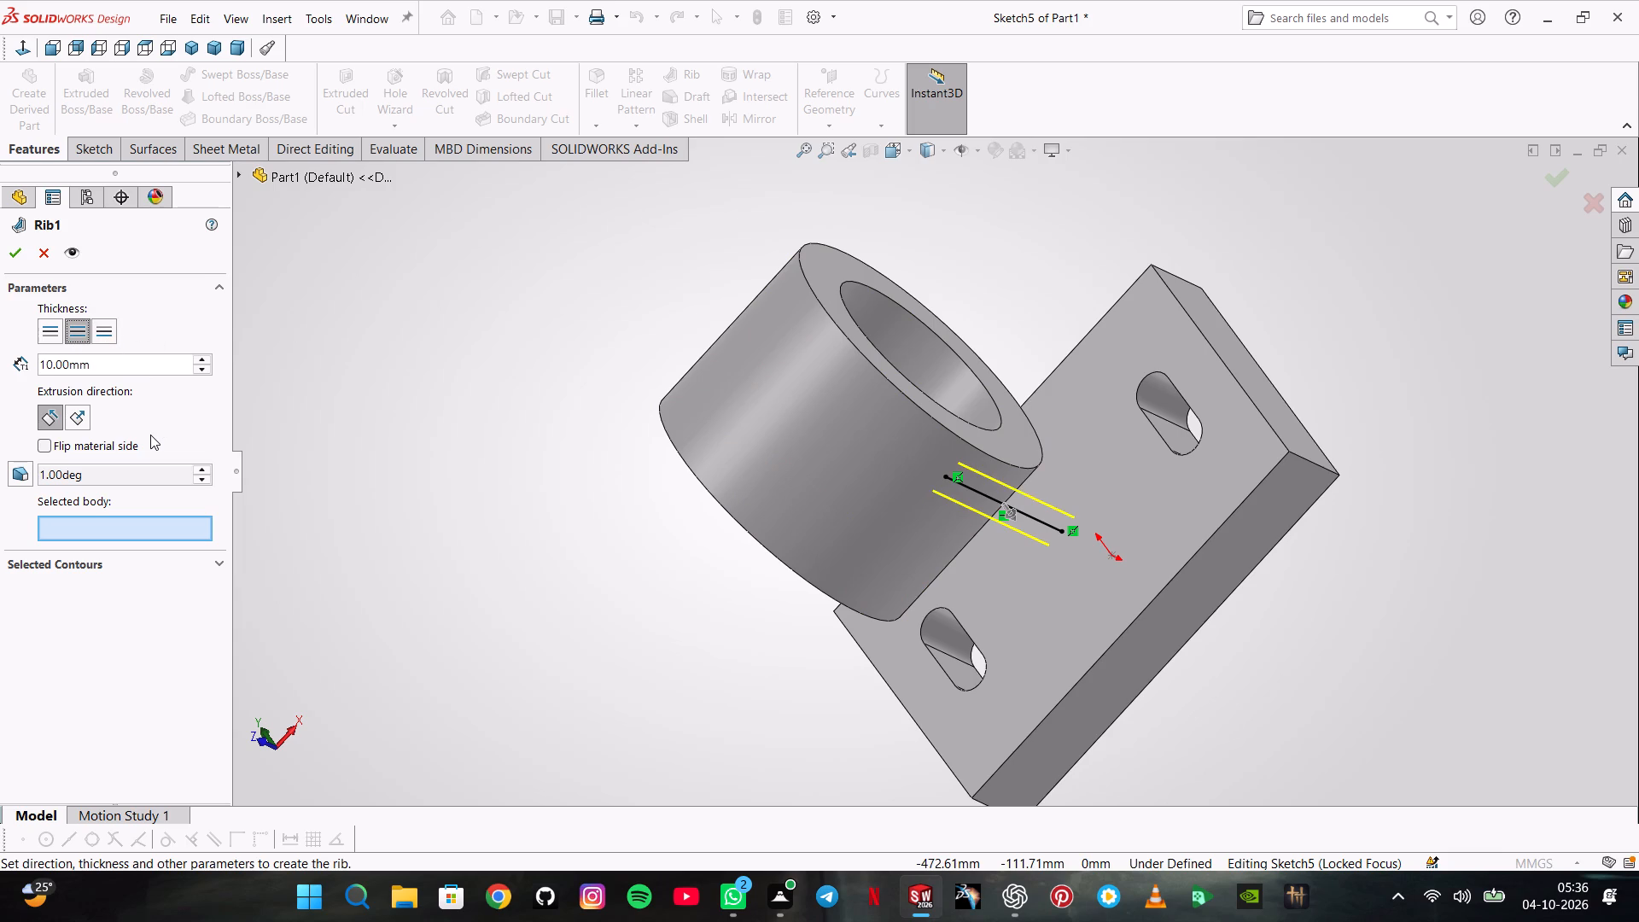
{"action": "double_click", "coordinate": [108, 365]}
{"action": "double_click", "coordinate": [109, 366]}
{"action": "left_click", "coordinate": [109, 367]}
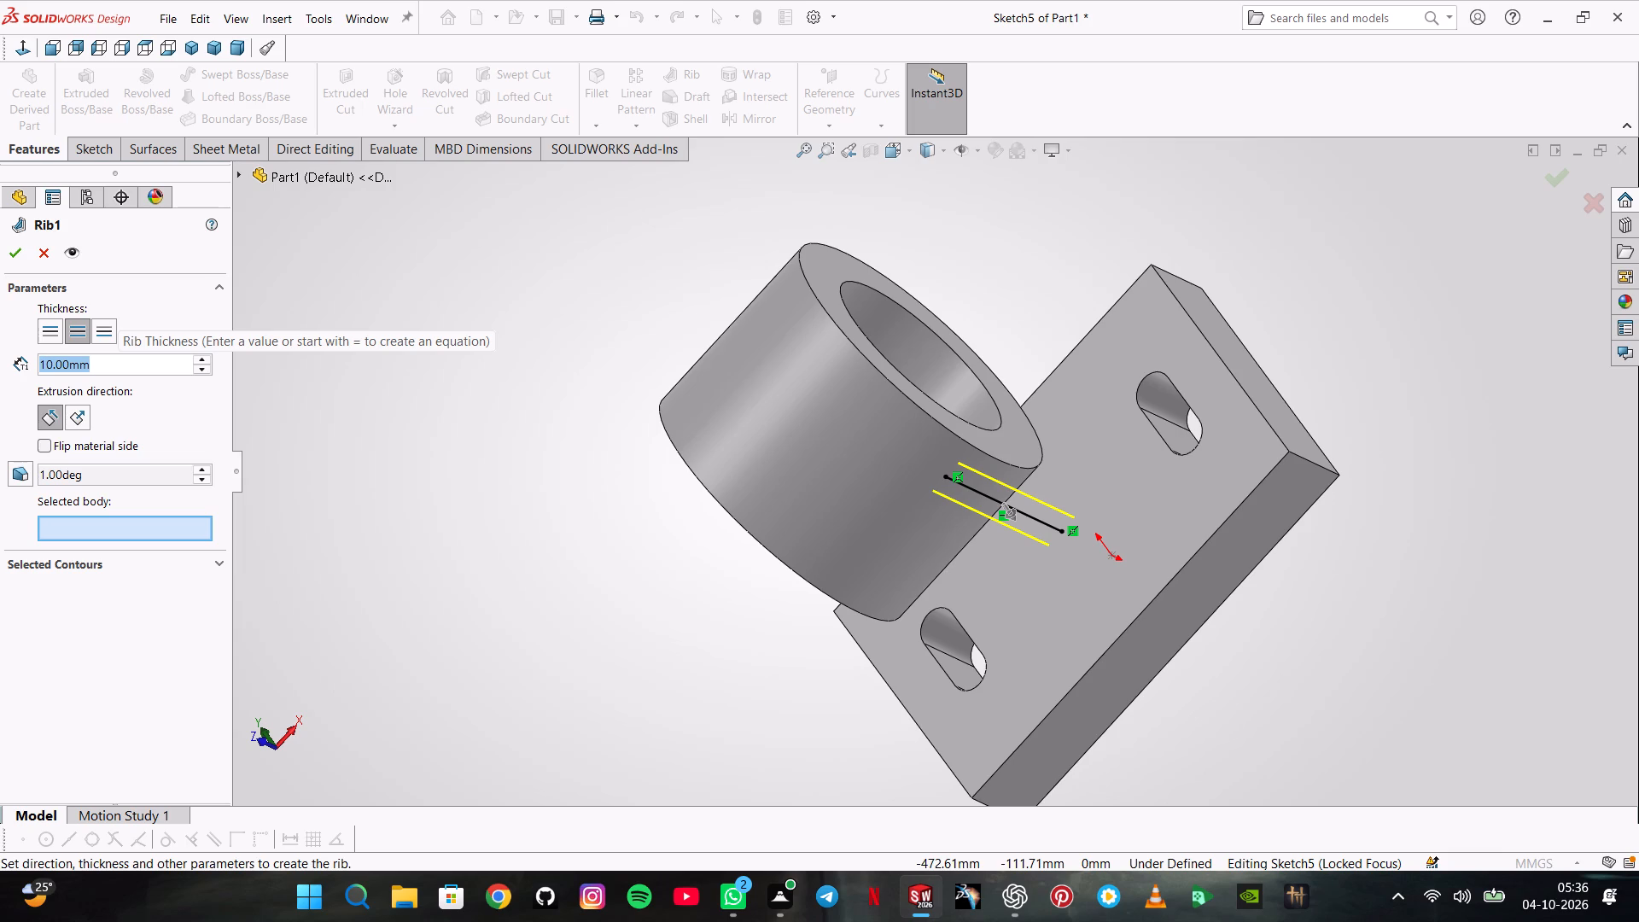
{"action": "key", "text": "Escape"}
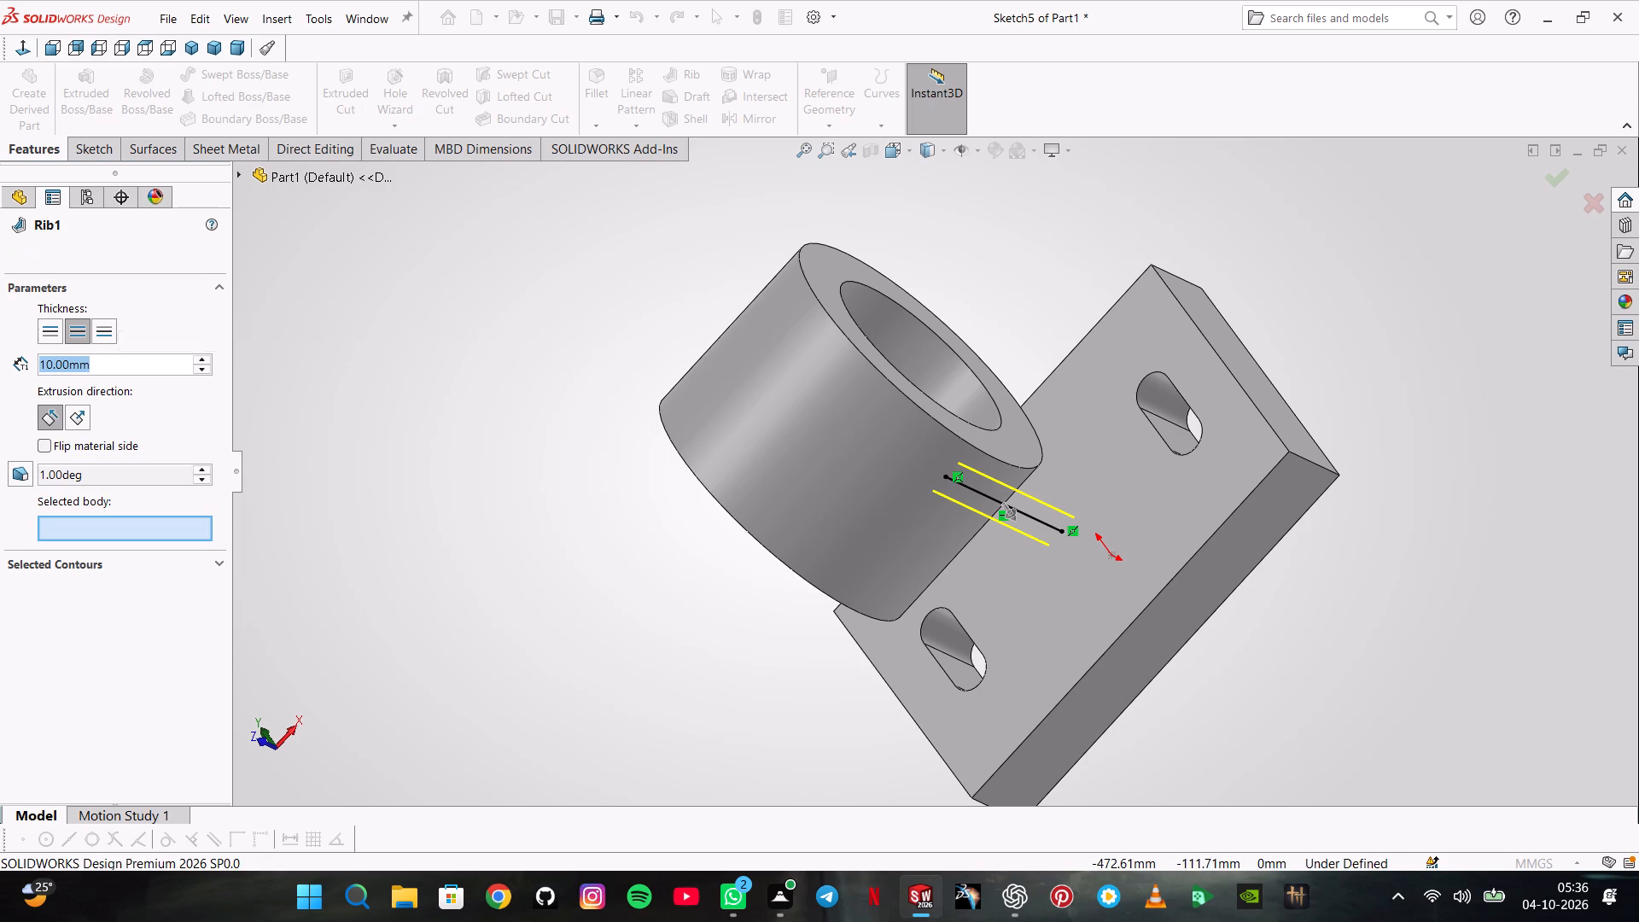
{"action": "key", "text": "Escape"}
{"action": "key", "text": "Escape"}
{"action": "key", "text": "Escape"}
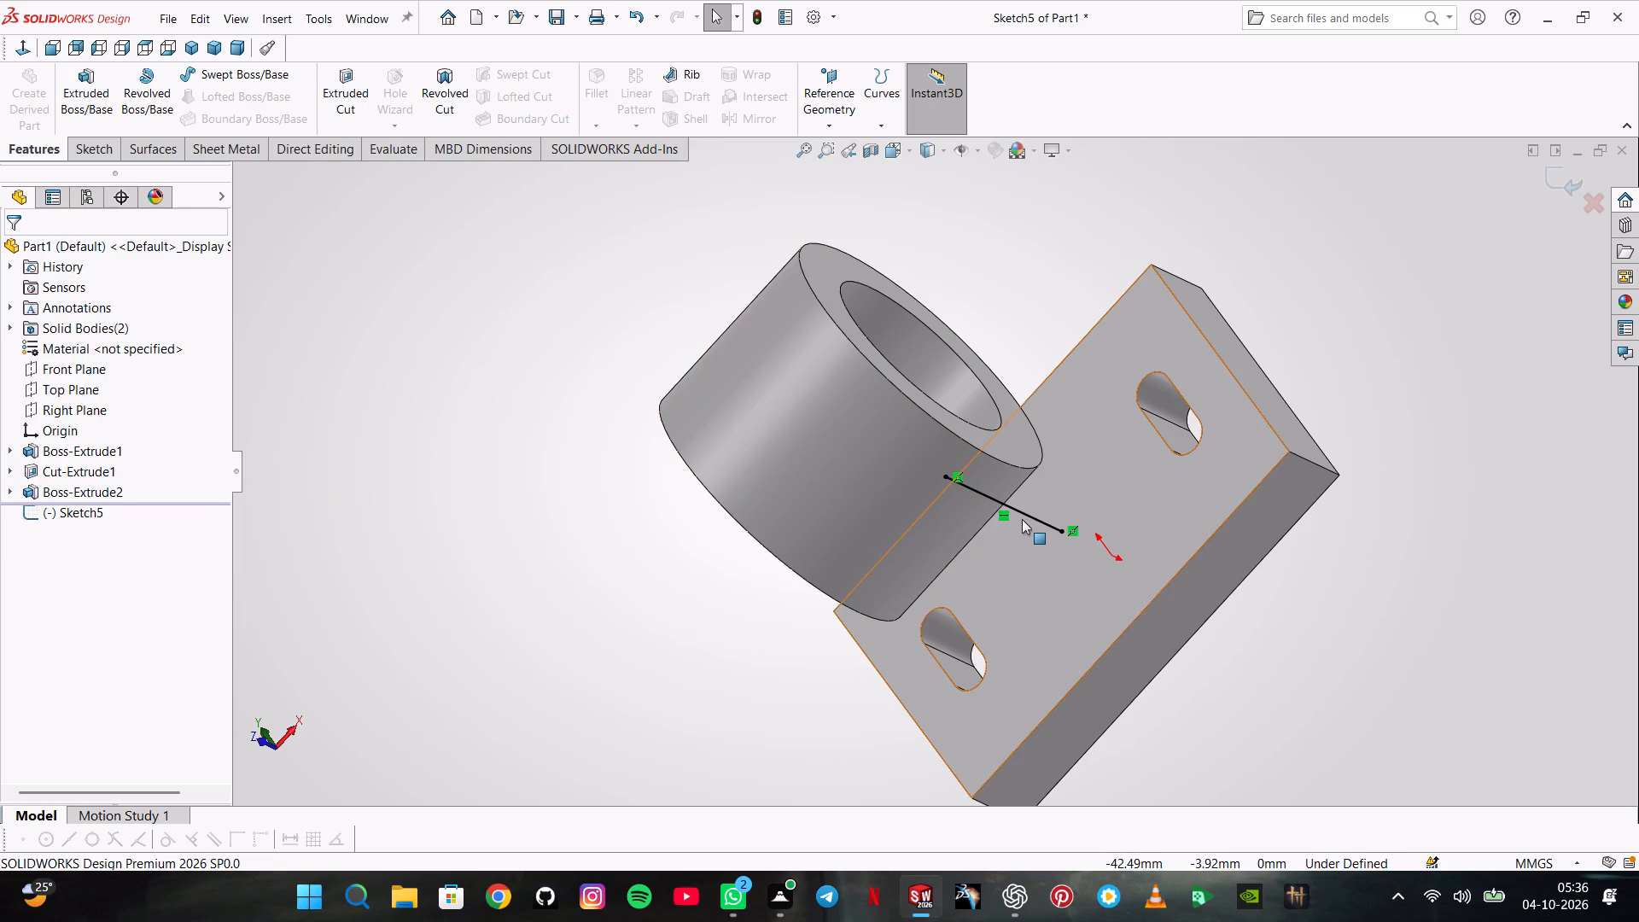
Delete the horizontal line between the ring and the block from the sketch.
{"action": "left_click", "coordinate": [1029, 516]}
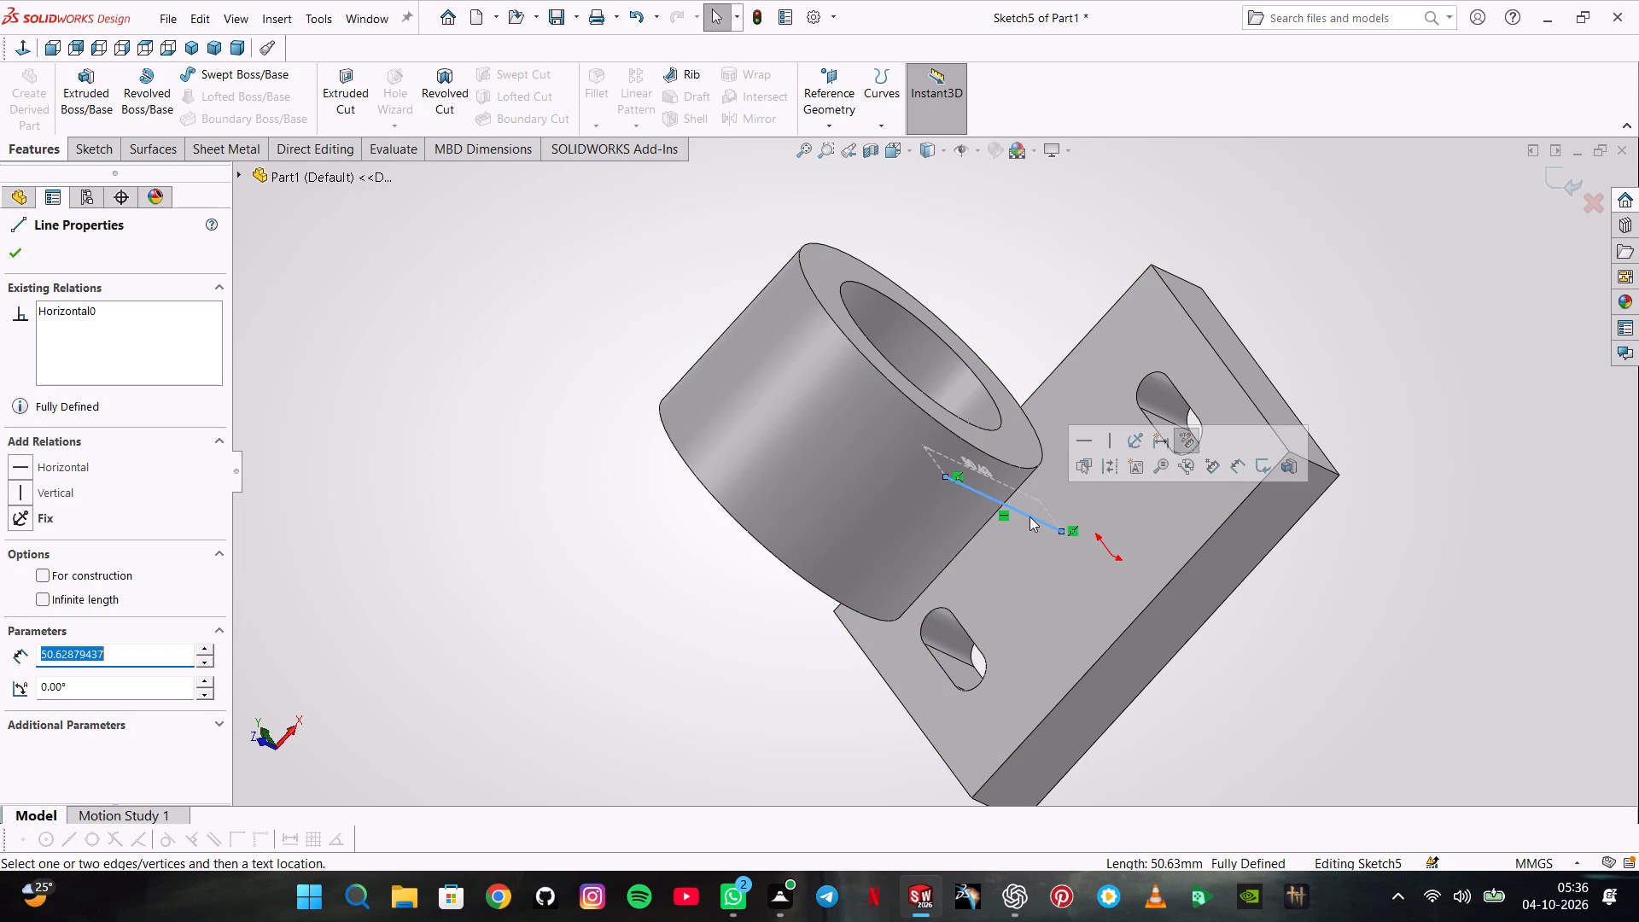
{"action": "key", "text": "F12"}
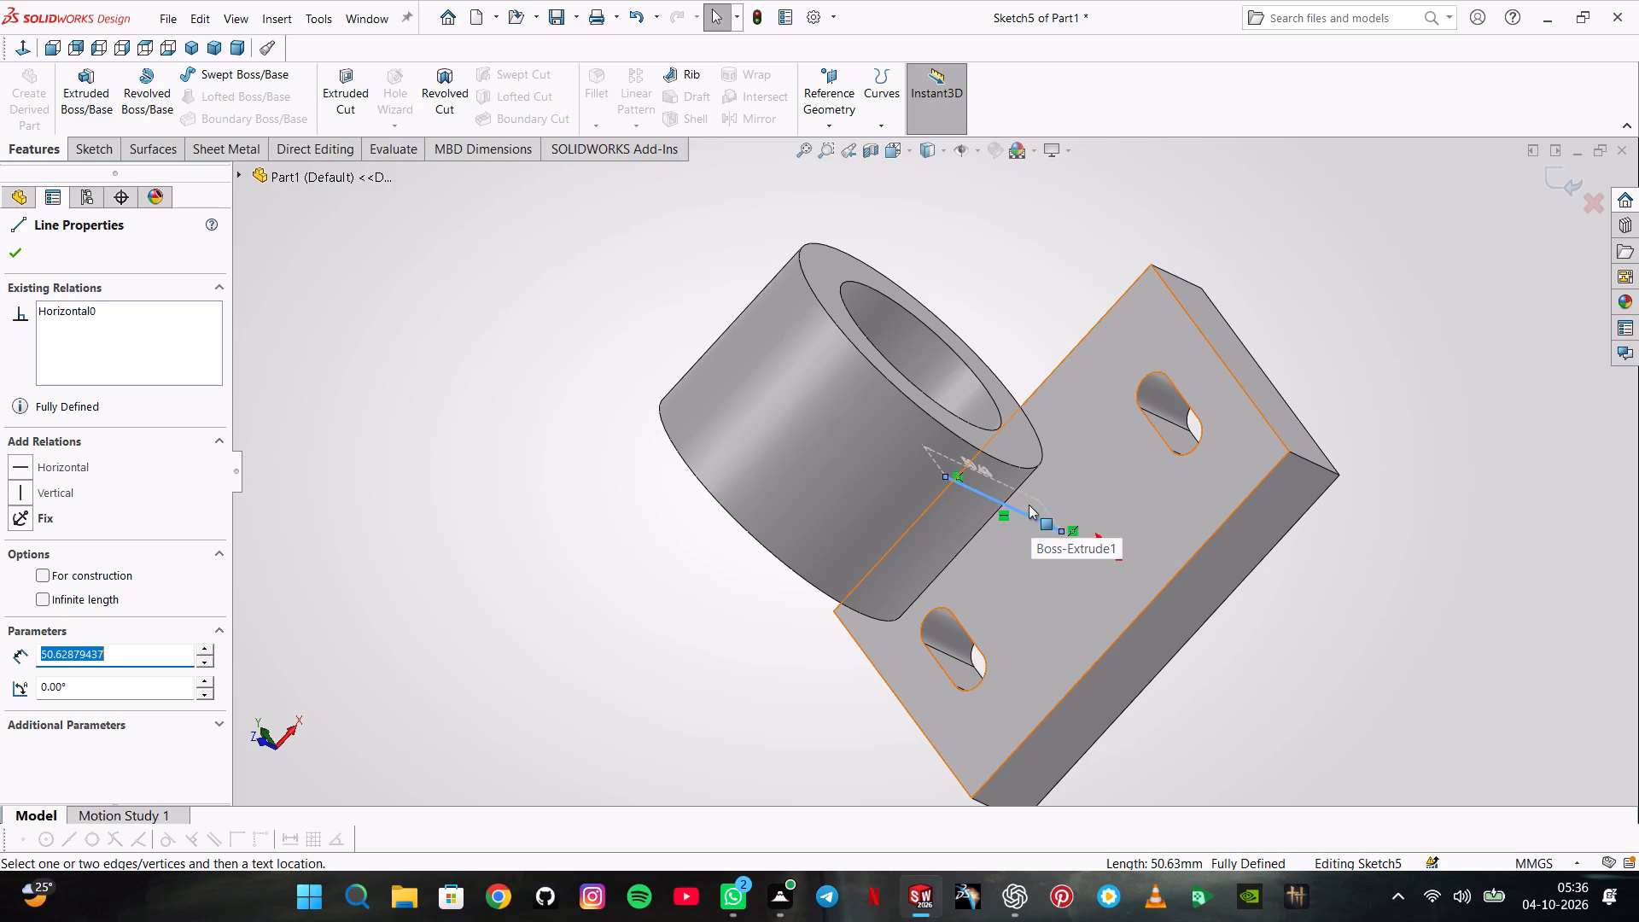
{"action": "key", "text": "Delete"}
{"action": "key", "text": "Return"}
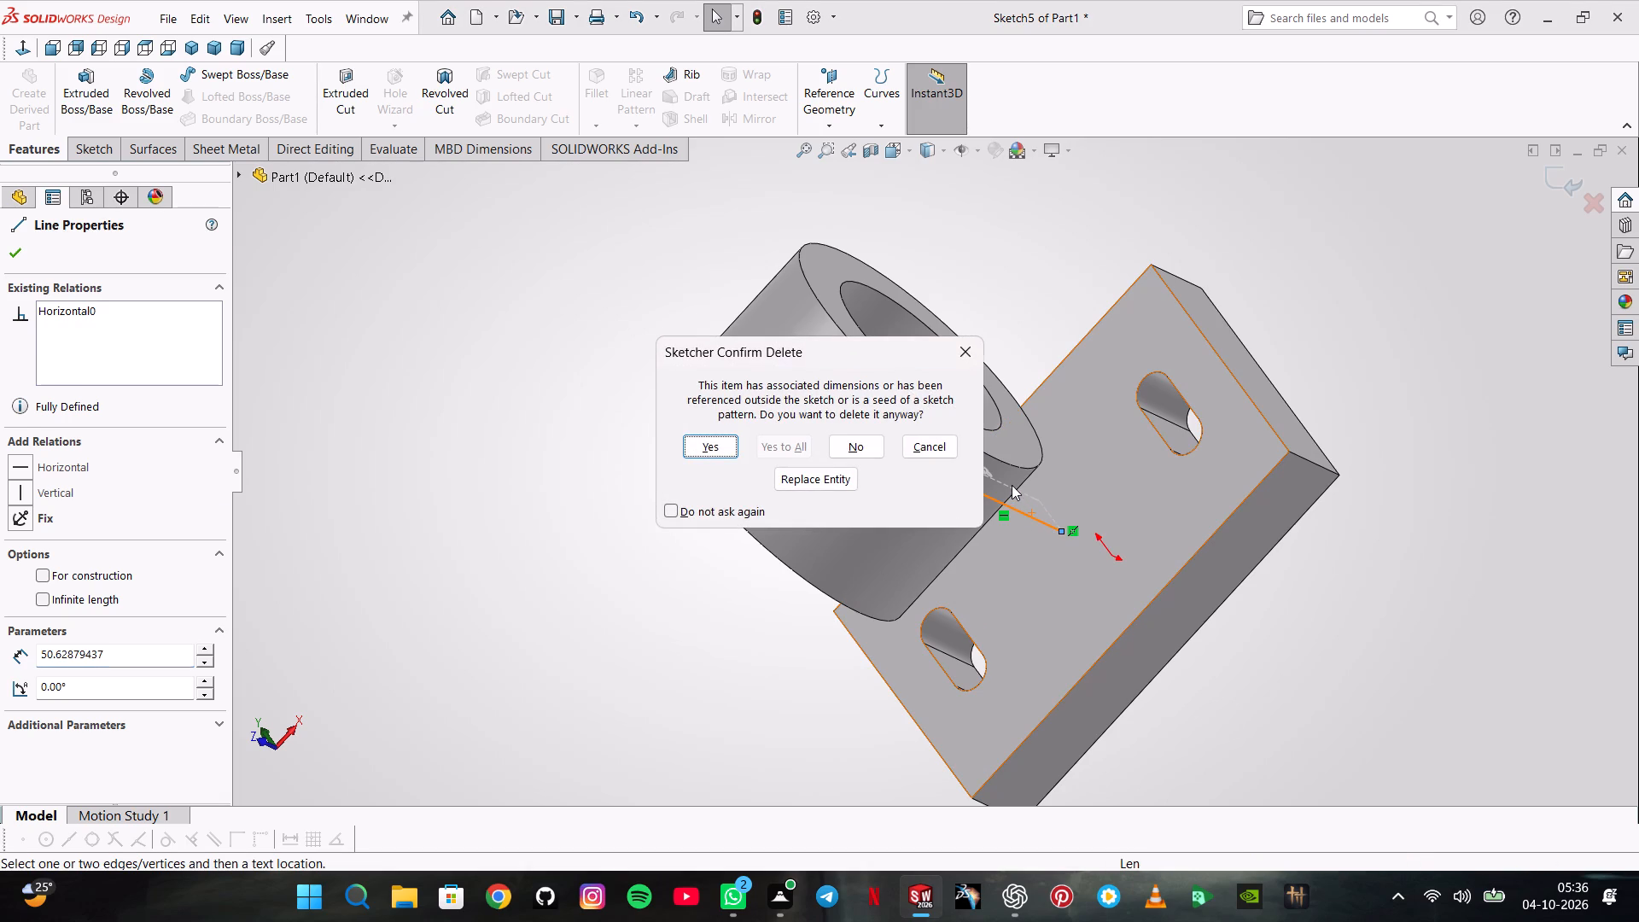
Sketch a corner rectangle about 63 mm by 37 mm from the block's front face into the ring's wall, viewed normal to the sketch.
{"action": "left_click", "coordinate": [70, 517]}
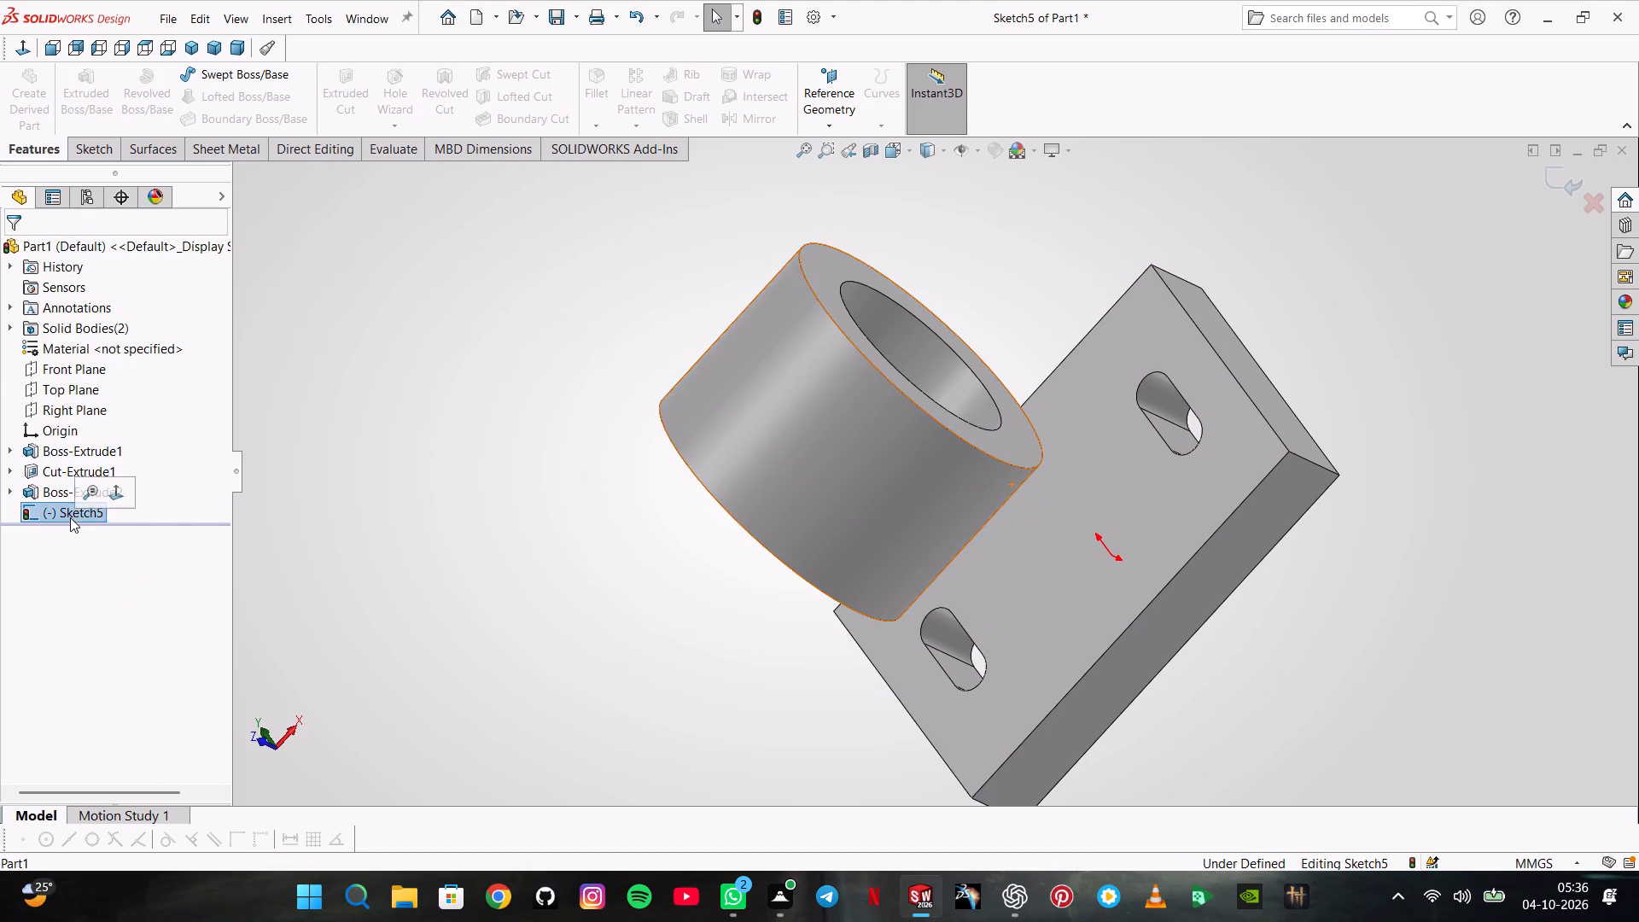
{"action": "left_click", "coordinate": [631, 427]}
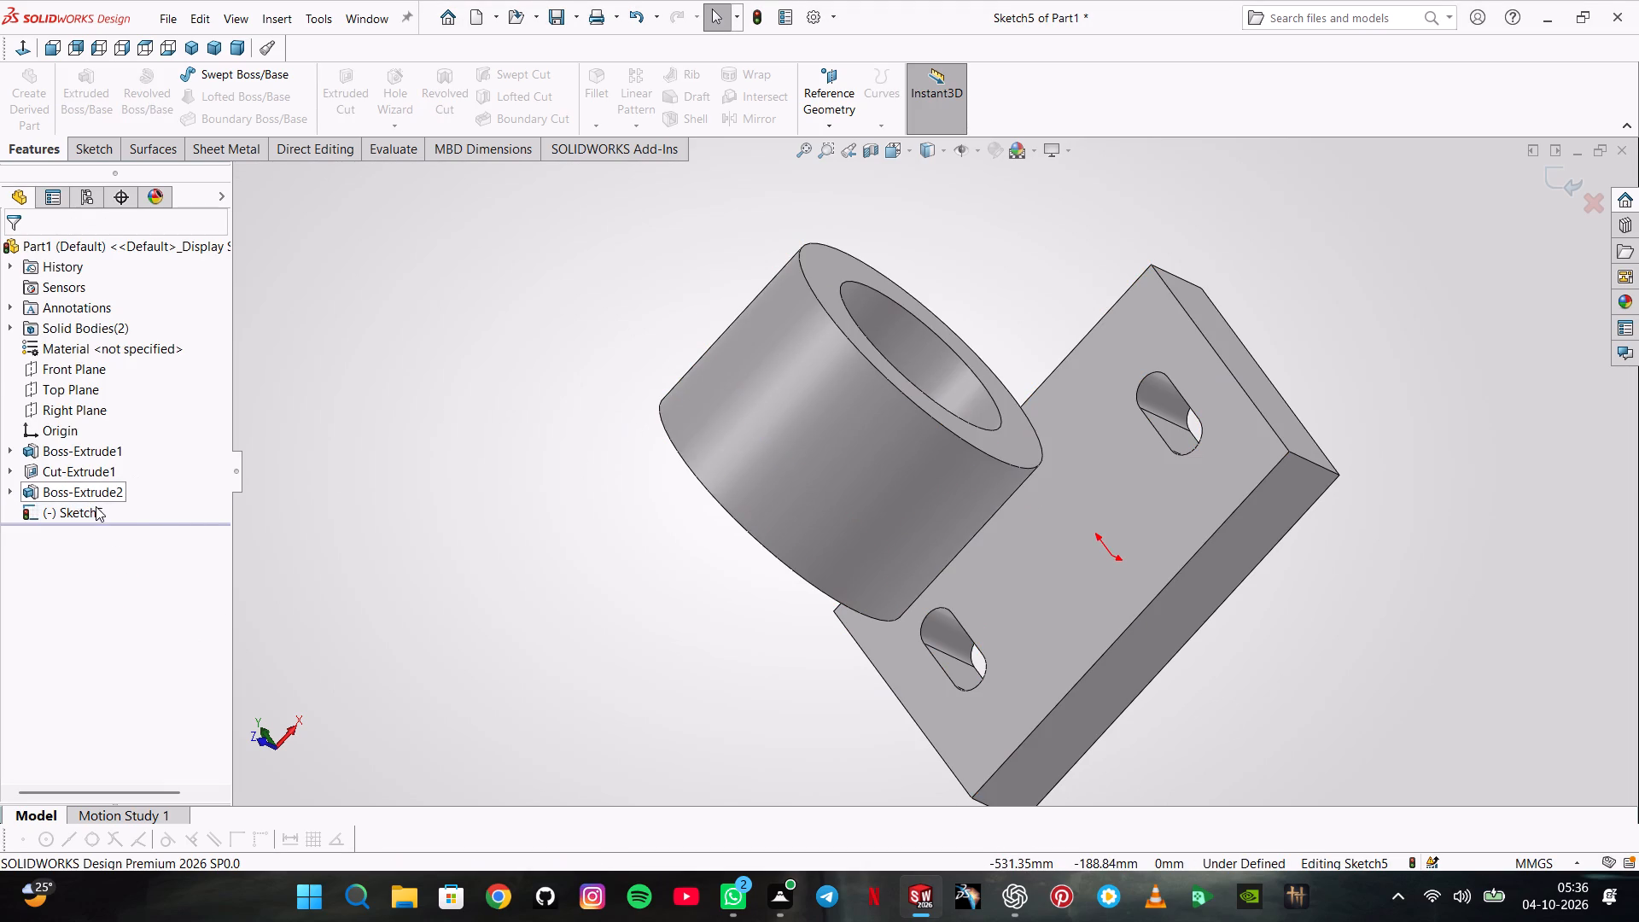
{"action": "right_click", "coordinate": [96, 506]}
{"action": "left_click", "coordinate": [140, 479]}
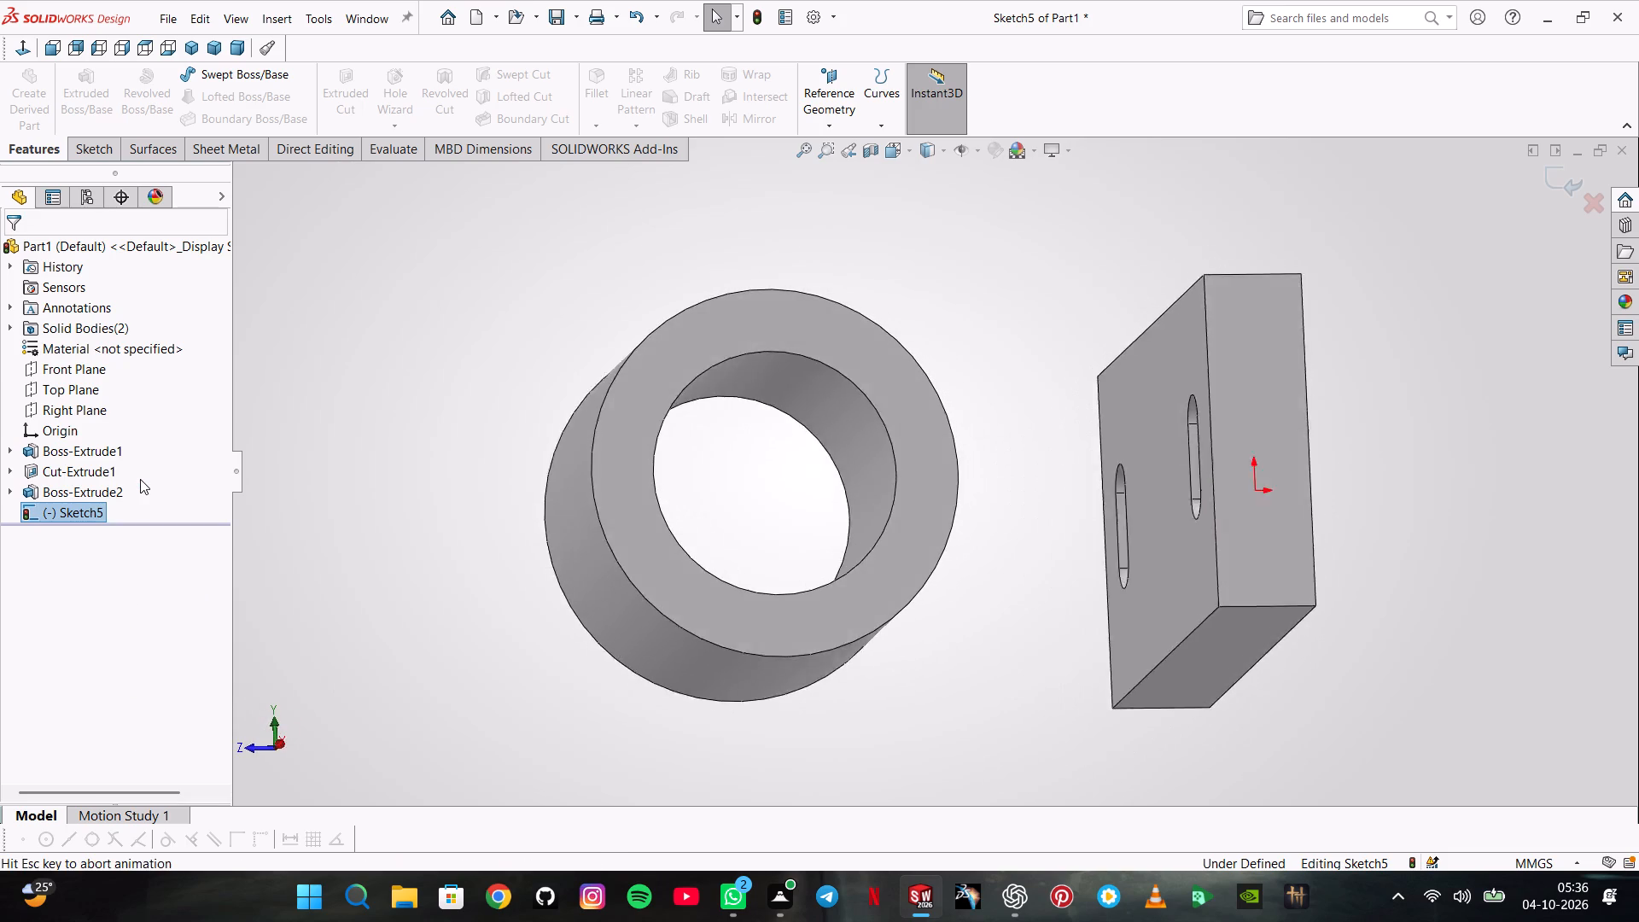
{"action": "left_click", "coordinate": [108, 164]}
{"action": "left_click", "coordinate": [105, 144]}
{"action": "left_click", "coordinate": [125, 98]}
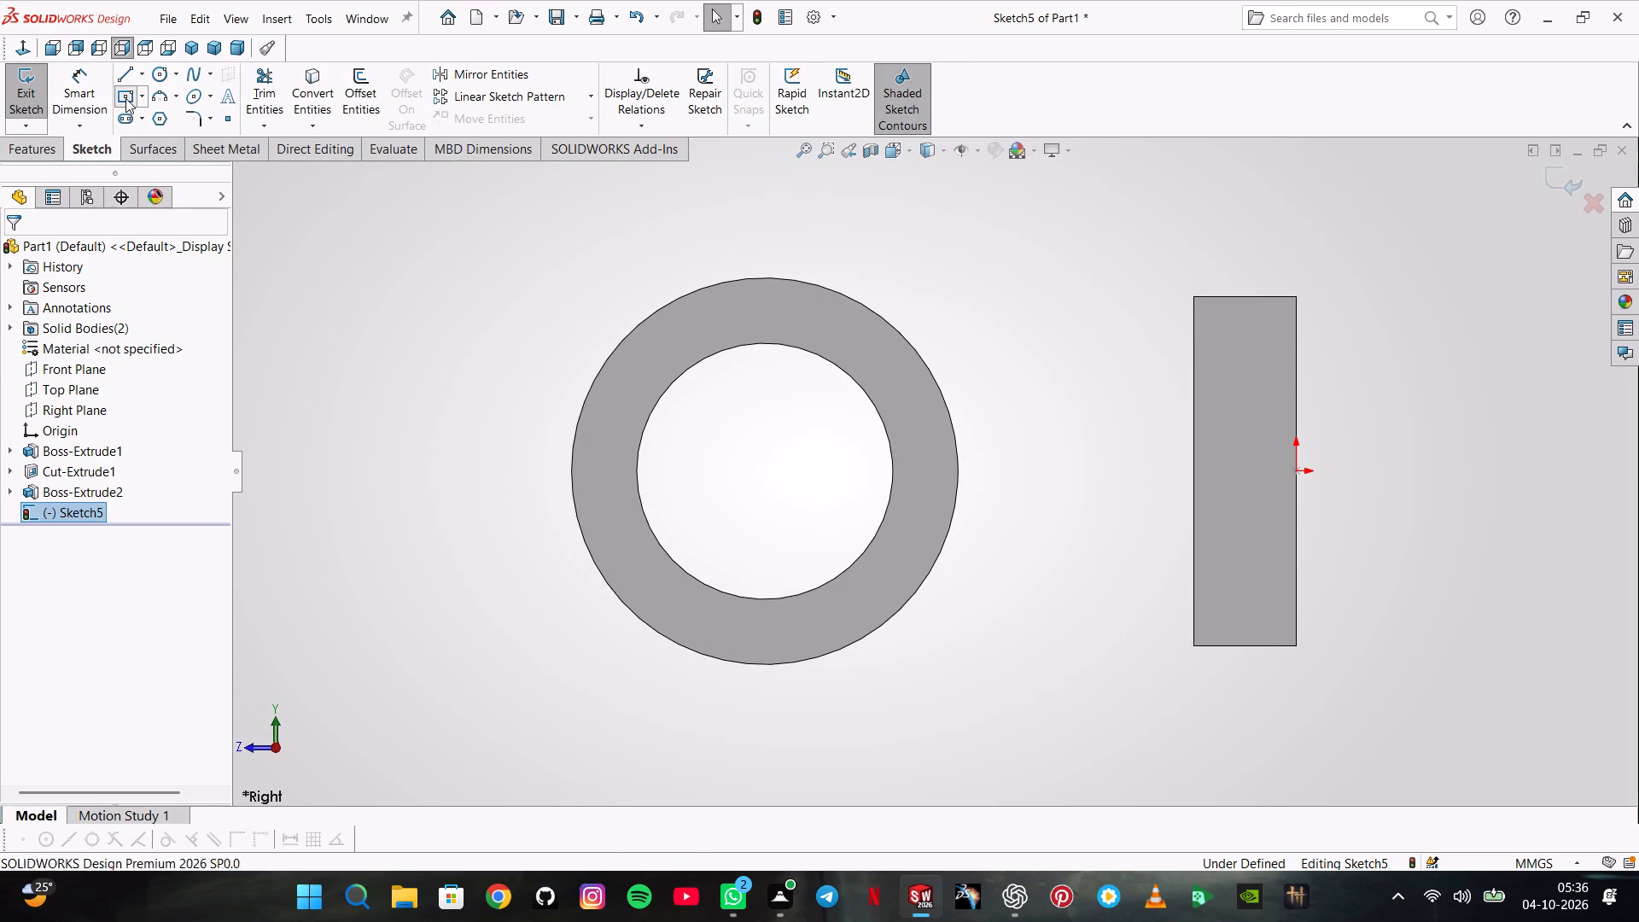
{"action": "left_click", "coordinate": [141, 102]}
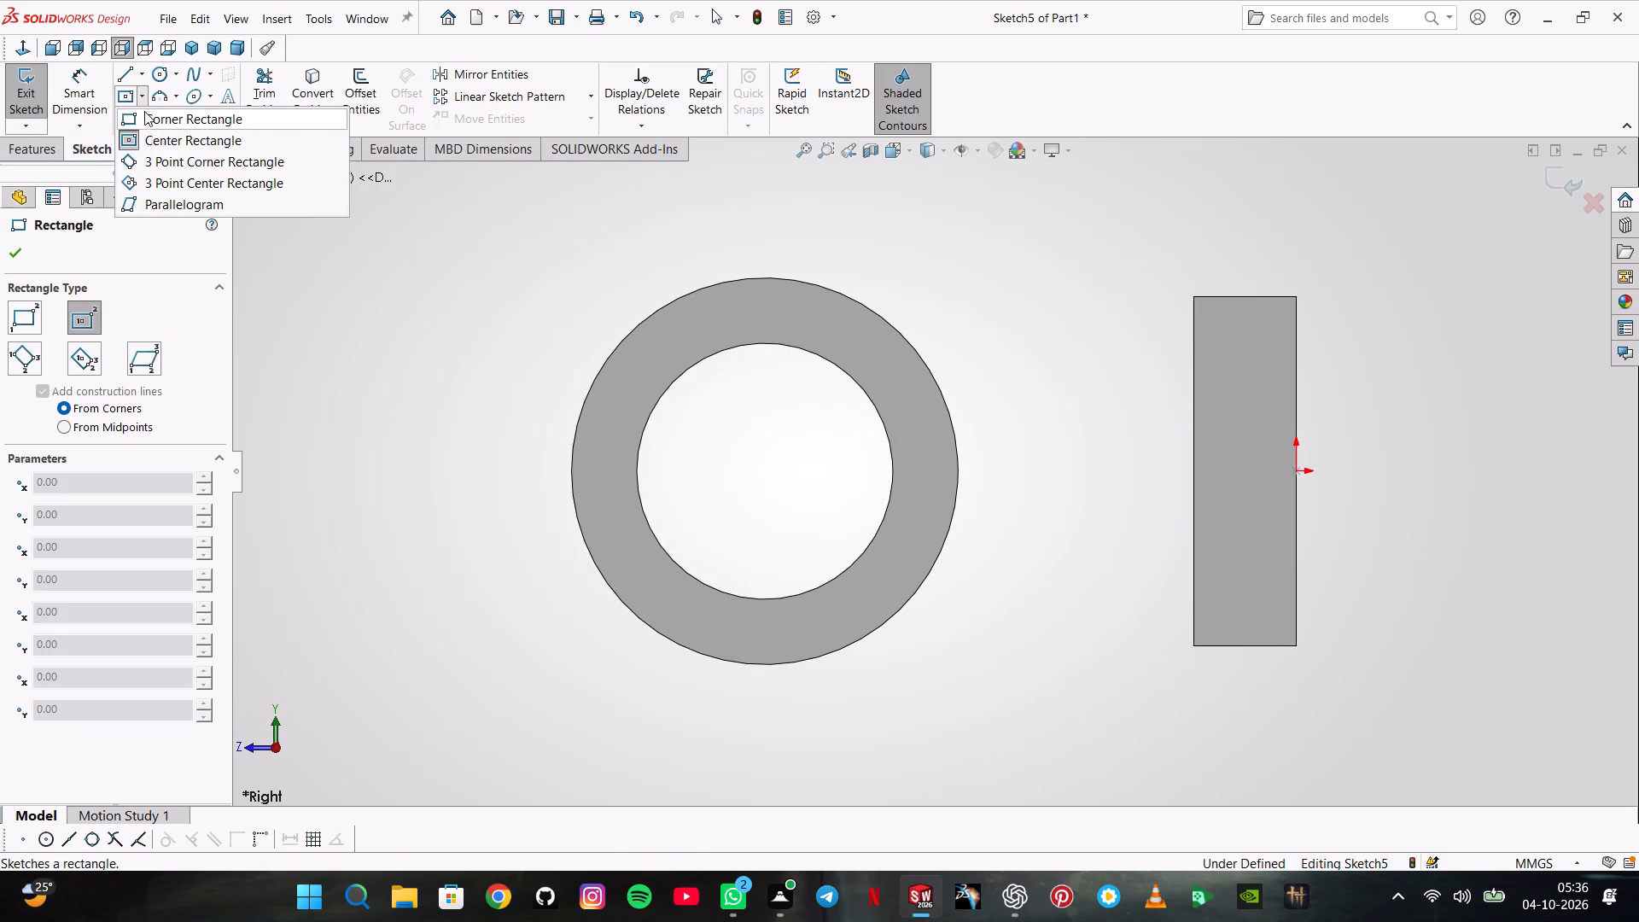
{"action": "left_click", "coordinate": [154, 126]}
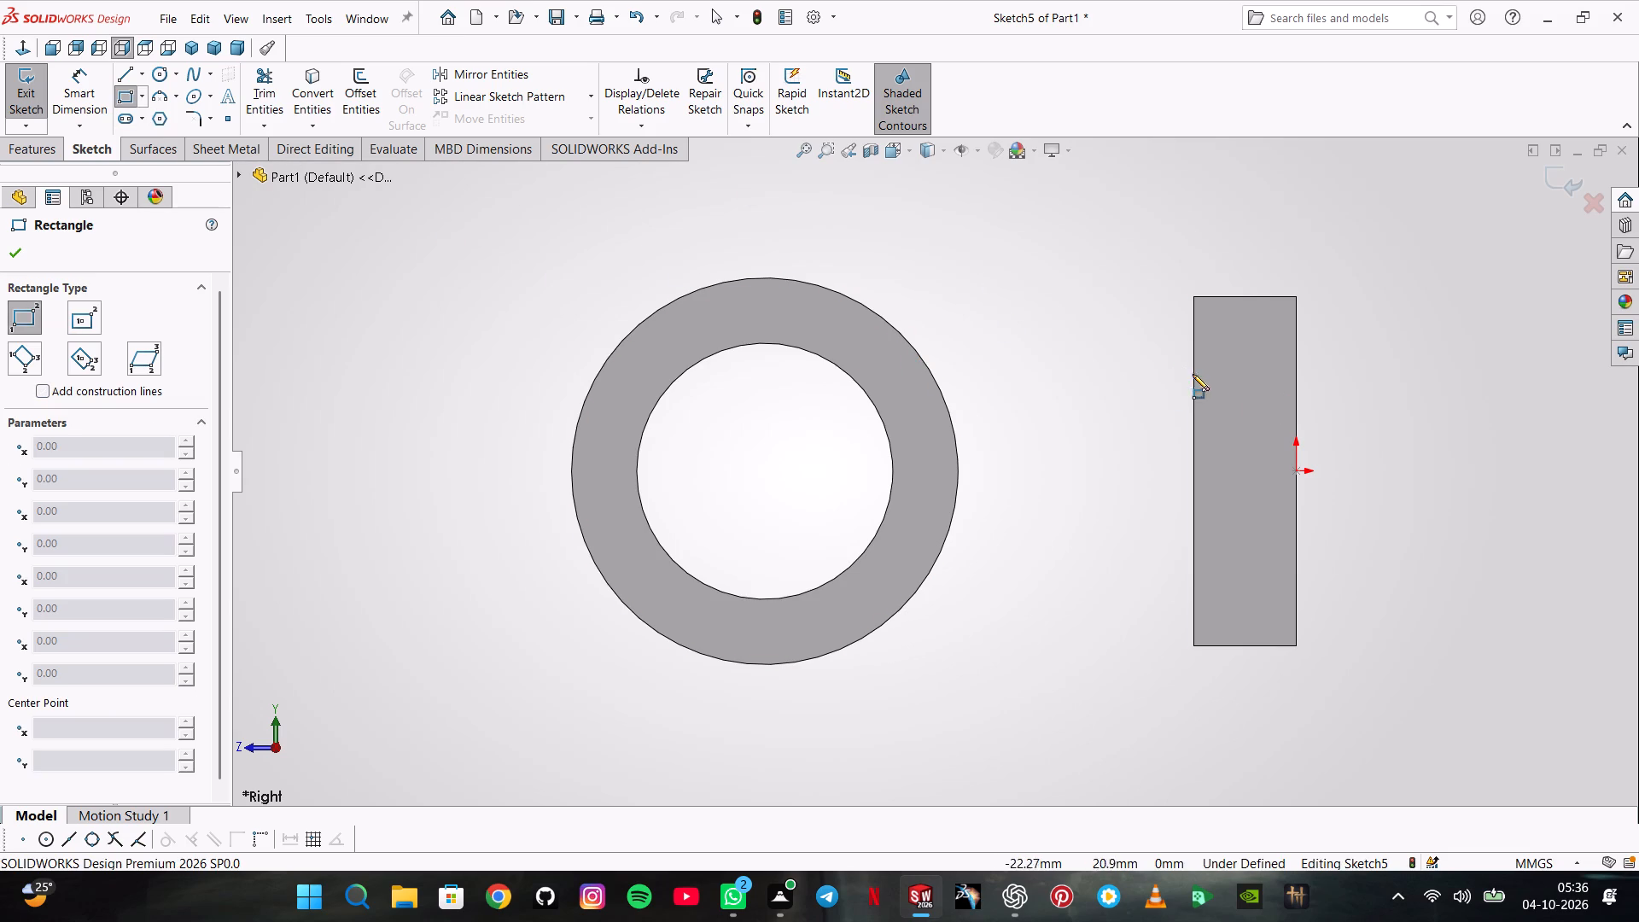
{"action": "left_click", "coordinate": [1193, 389]}
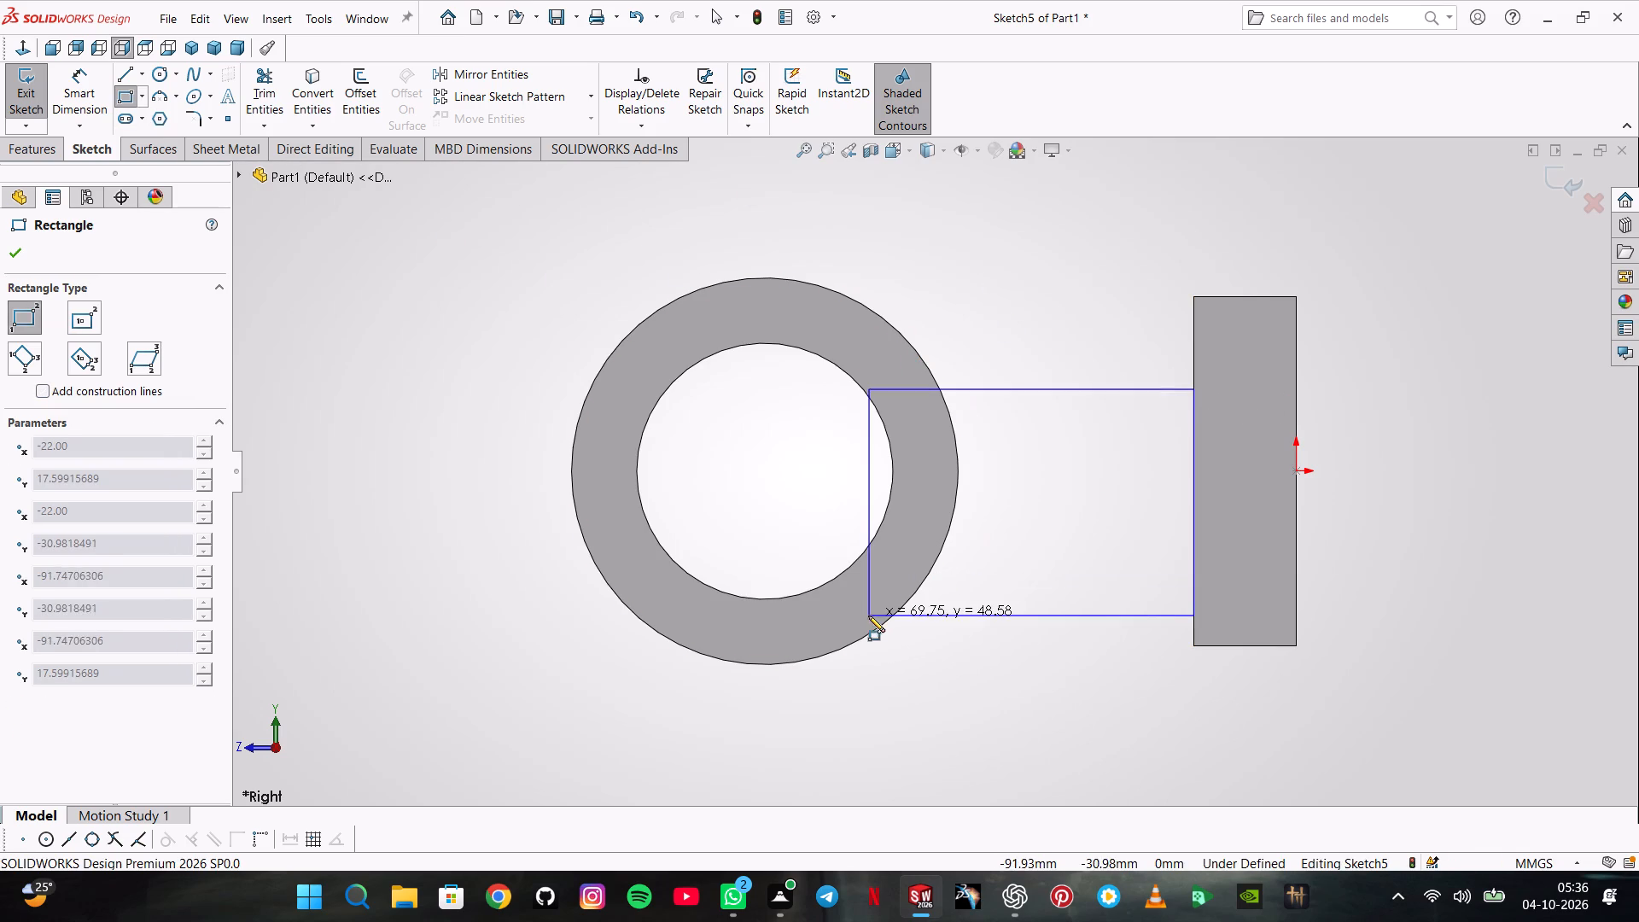
{"action": "left_click", "coordinate": [899, 563]}
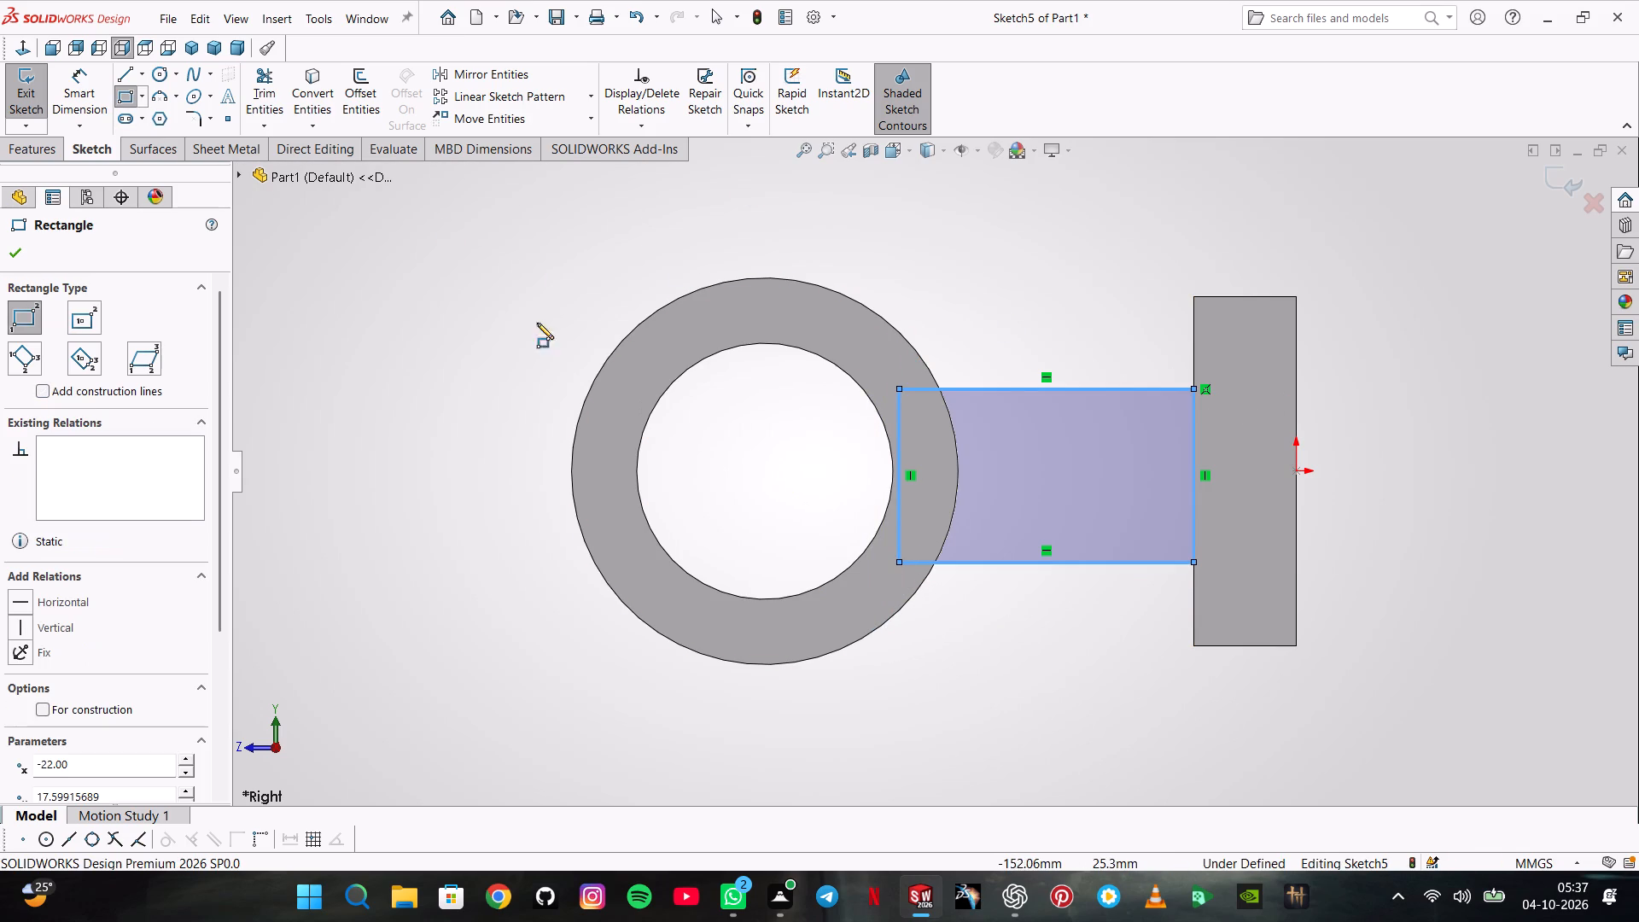
Dimension the rectangle's height between its two horizontal edges as 48 mm.
{"action": "left_click", "coordinate": [77, 96]}
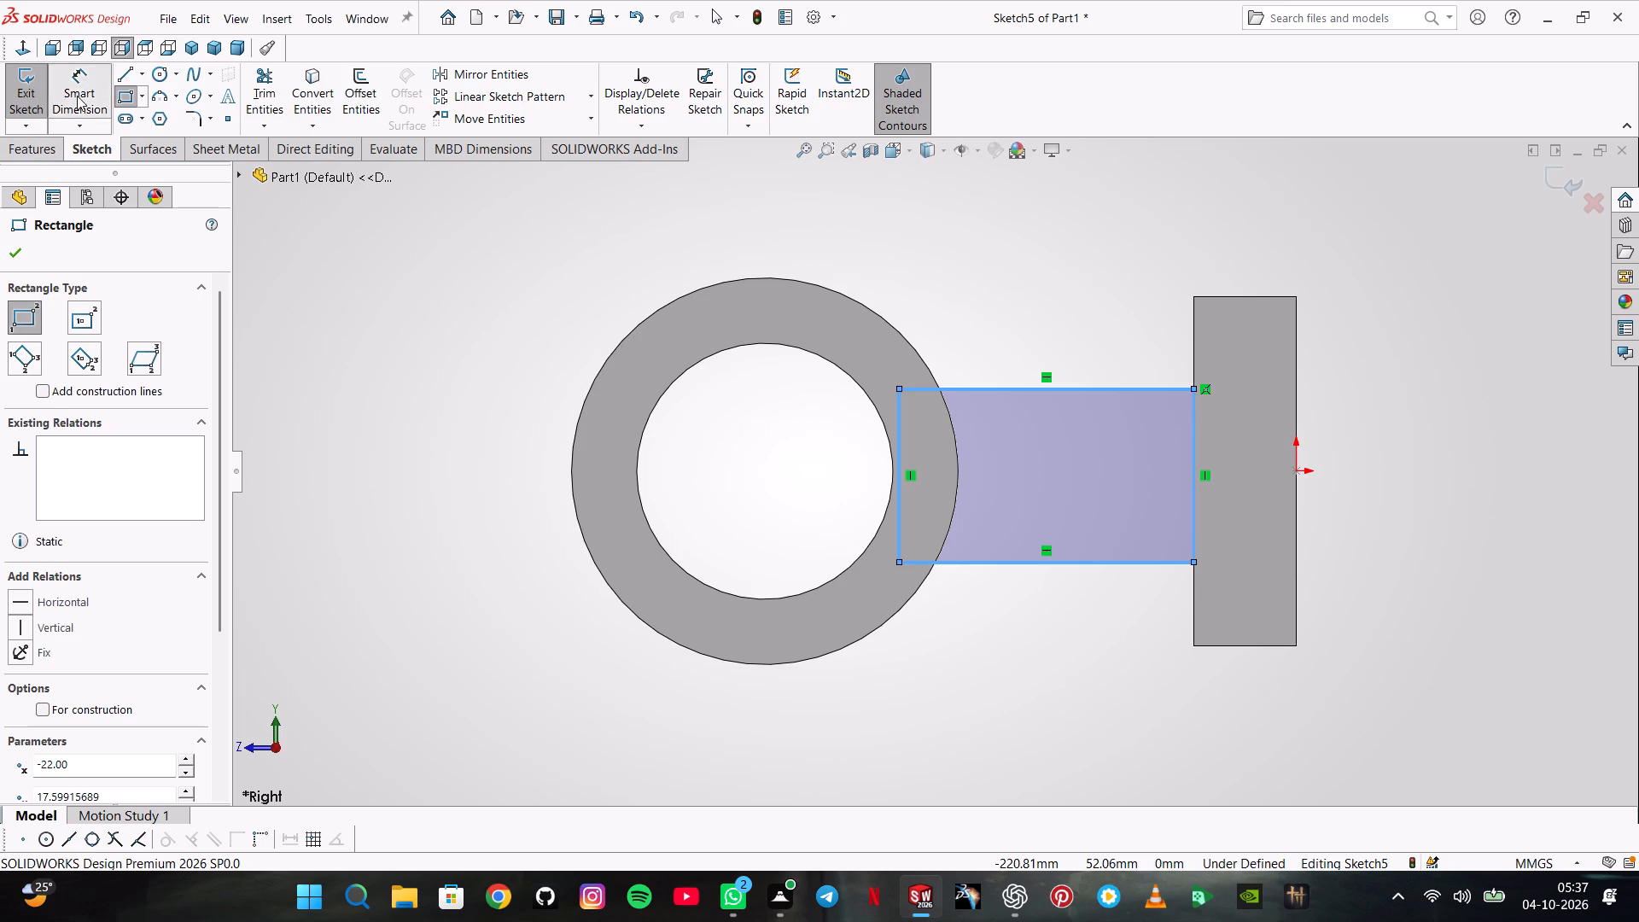
{"action": "left_click", "coordinate": [1103, 393]}
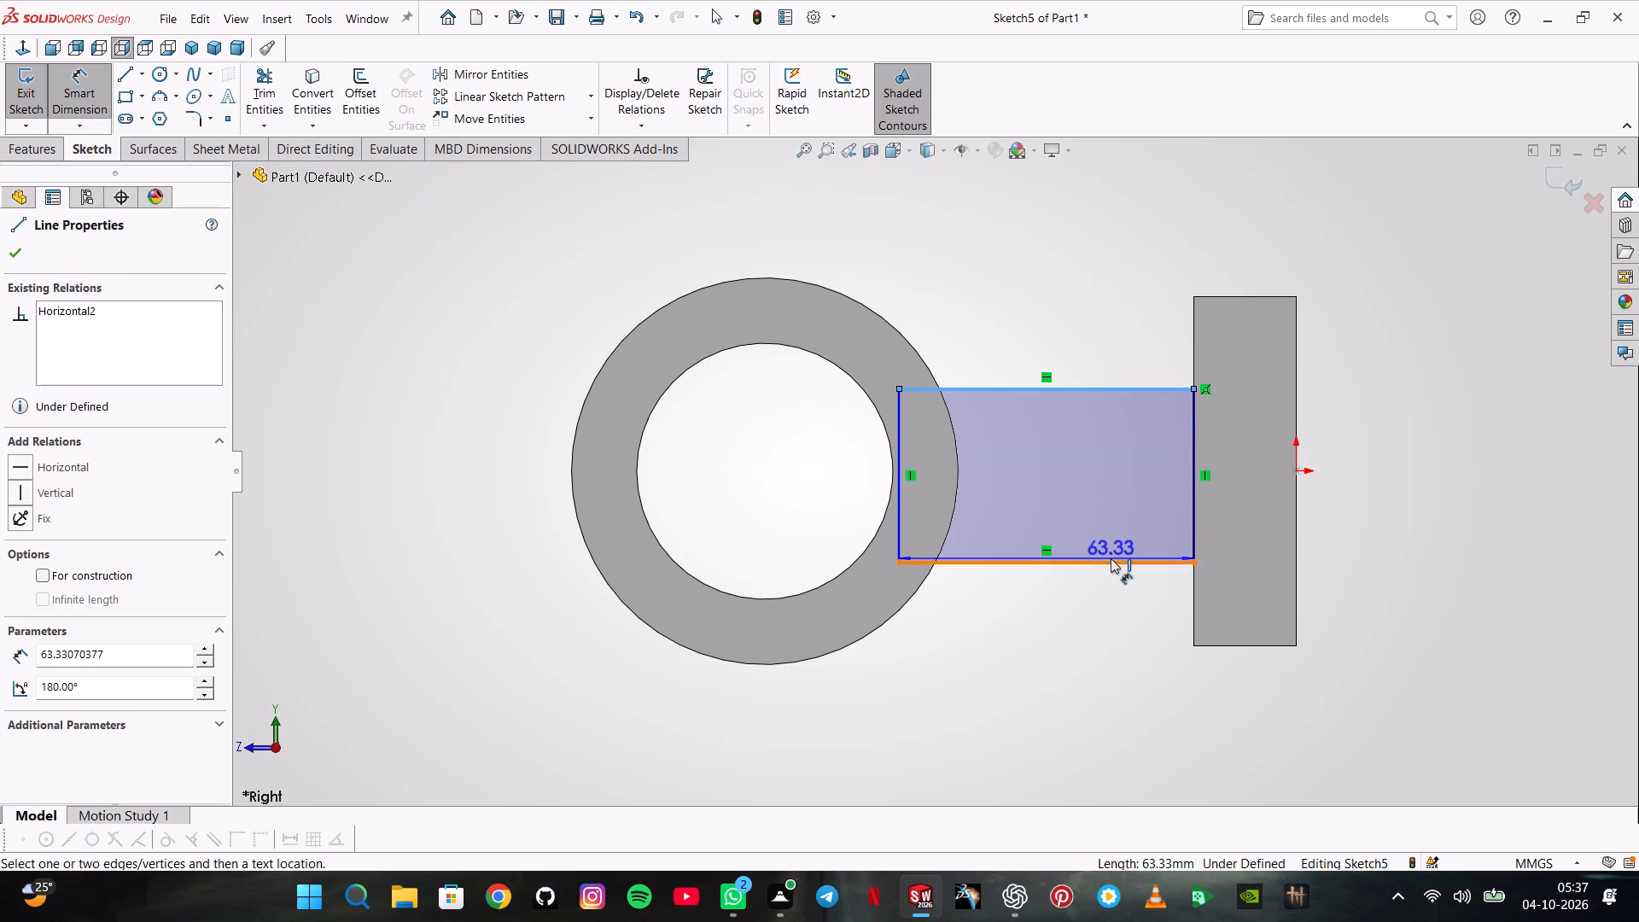
{"action": "left_click", "coordinate": [1111, 560]}
{"action": "left_click", "coordinate": [1386, 485]}
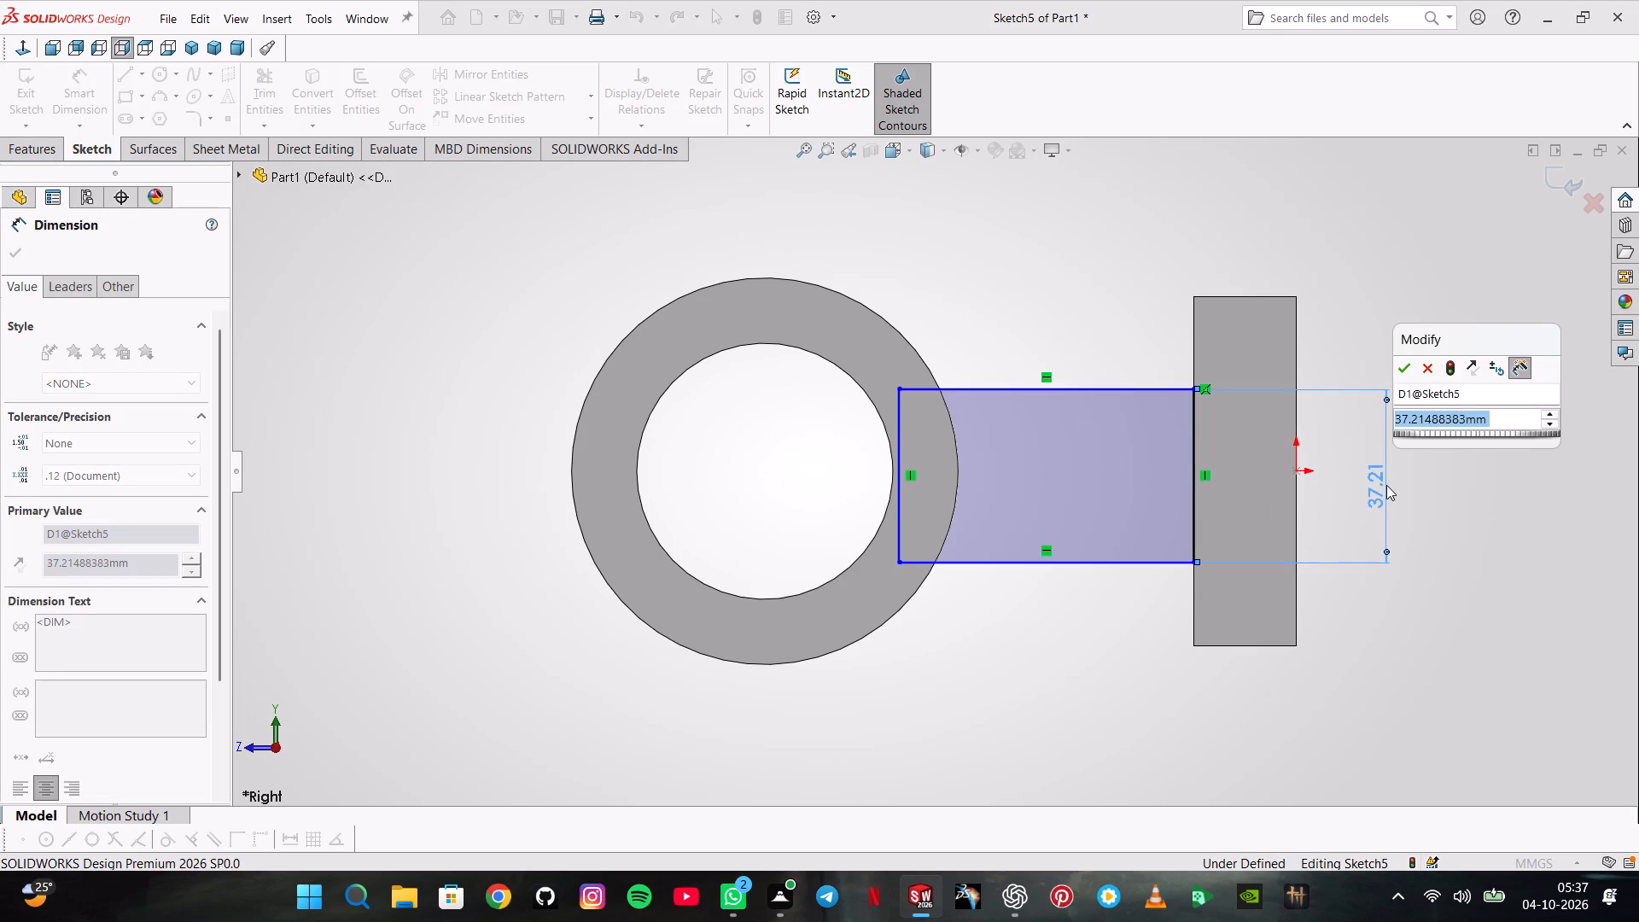
{"action": "type", "text": "48"}
{"action": "key", "text": "Return"}
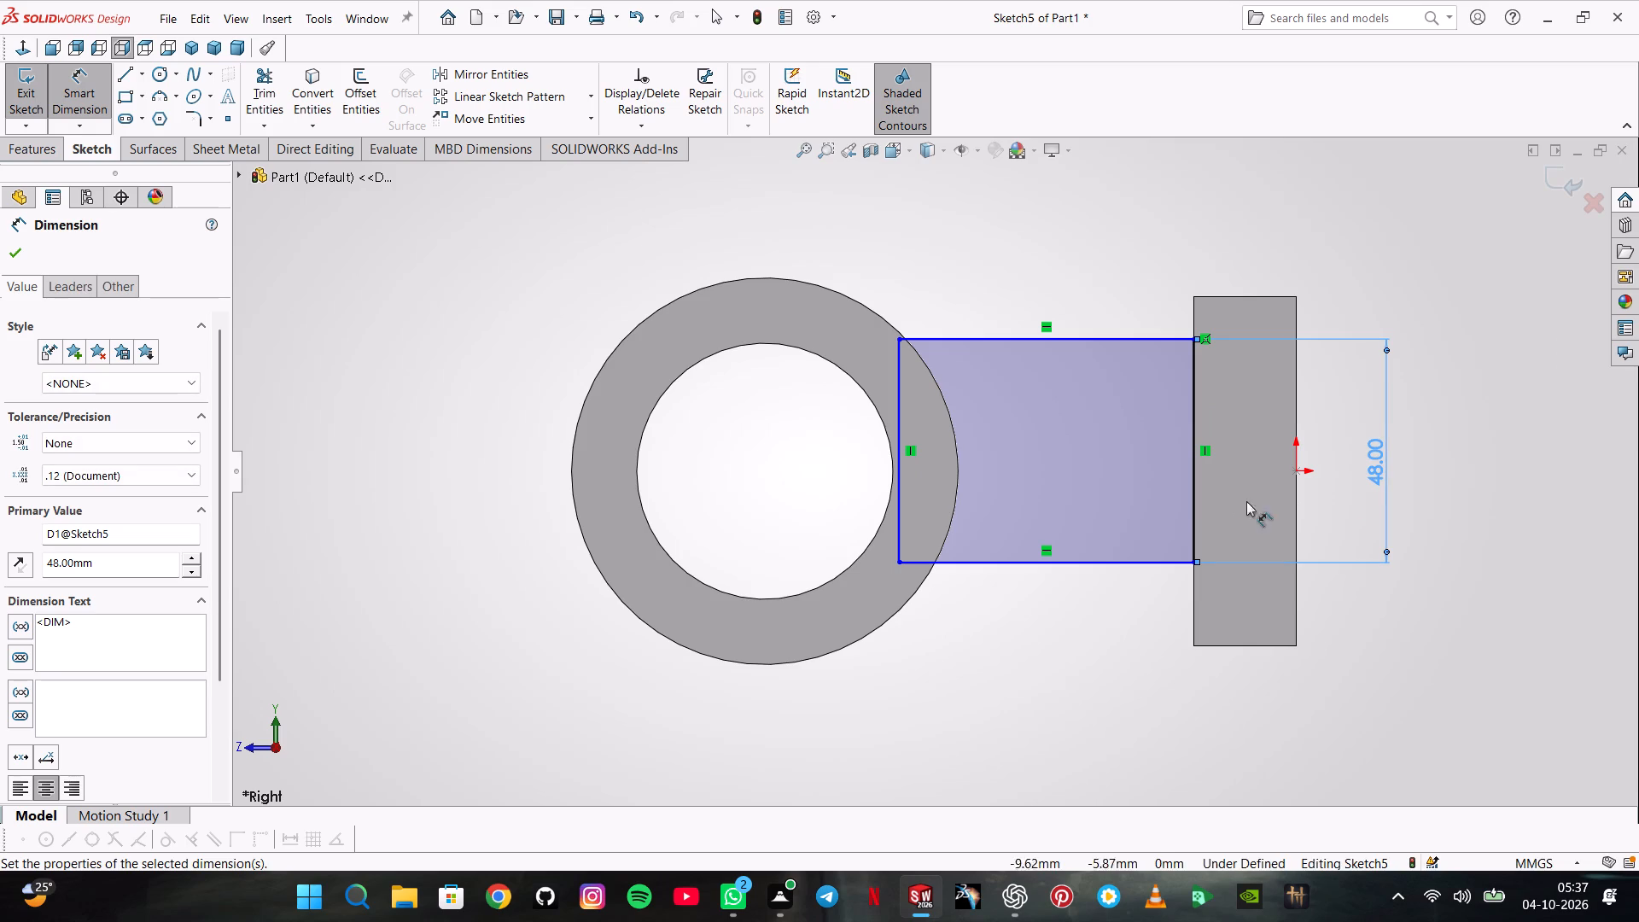
{"action": "key", "text": "Escape"}
Add a Horizontal relation between the origin and the midpoint of the rectangle's edge on the block face.
{"action": "left_click", "coordinate": [1196, 450]}
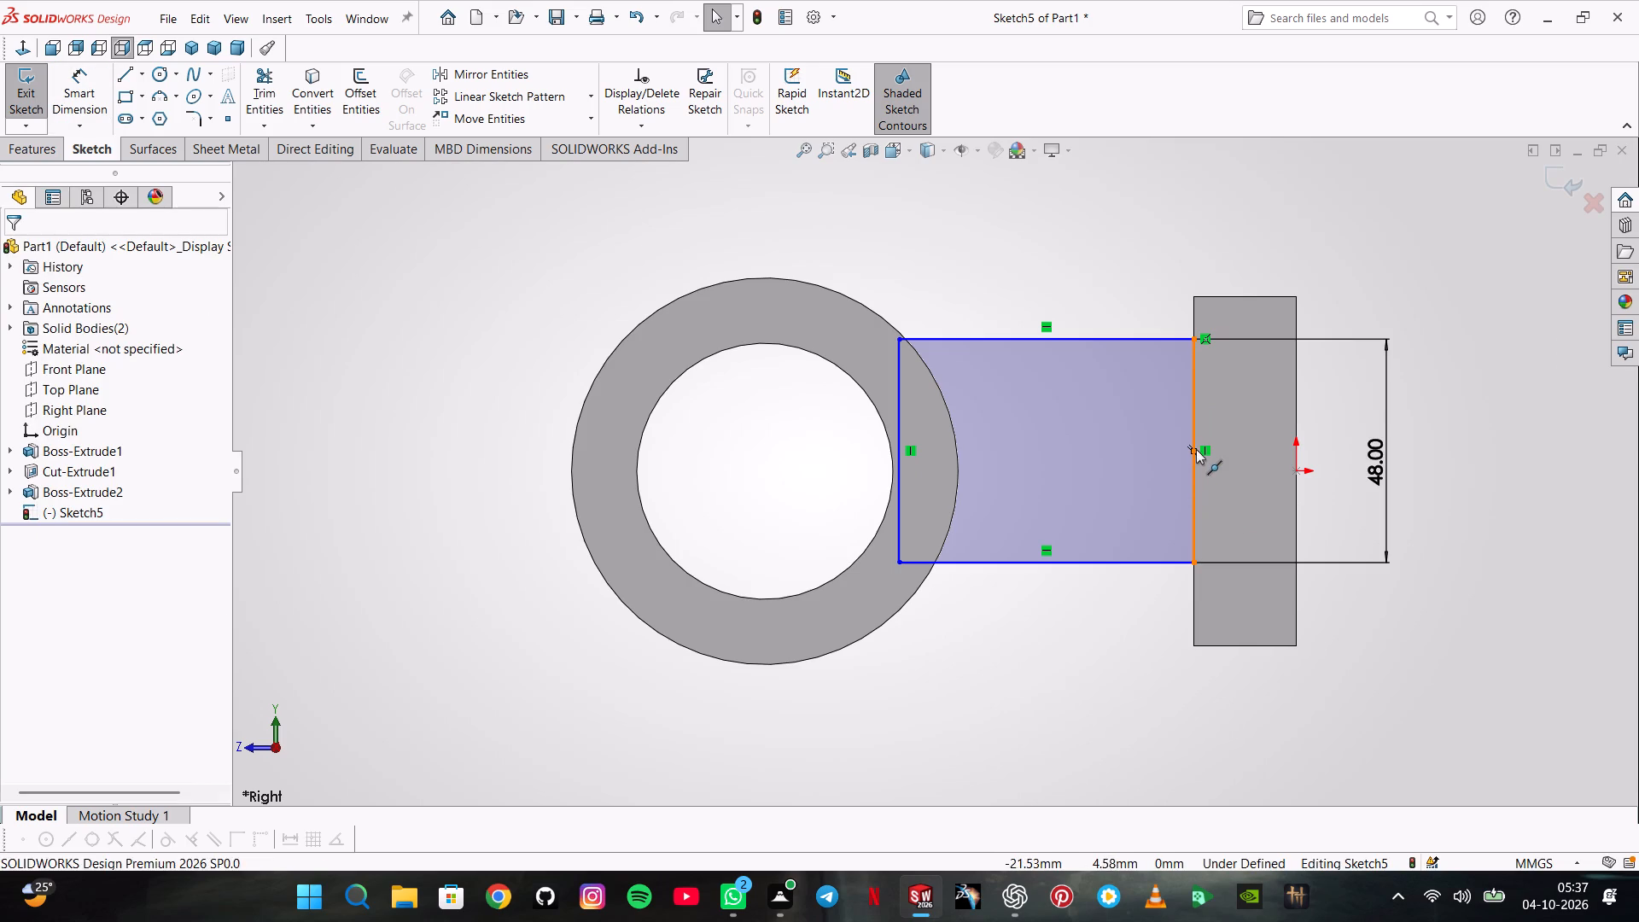
{"action": "left_click", "coordinate": [1300, 471], "text": "ctrl"}
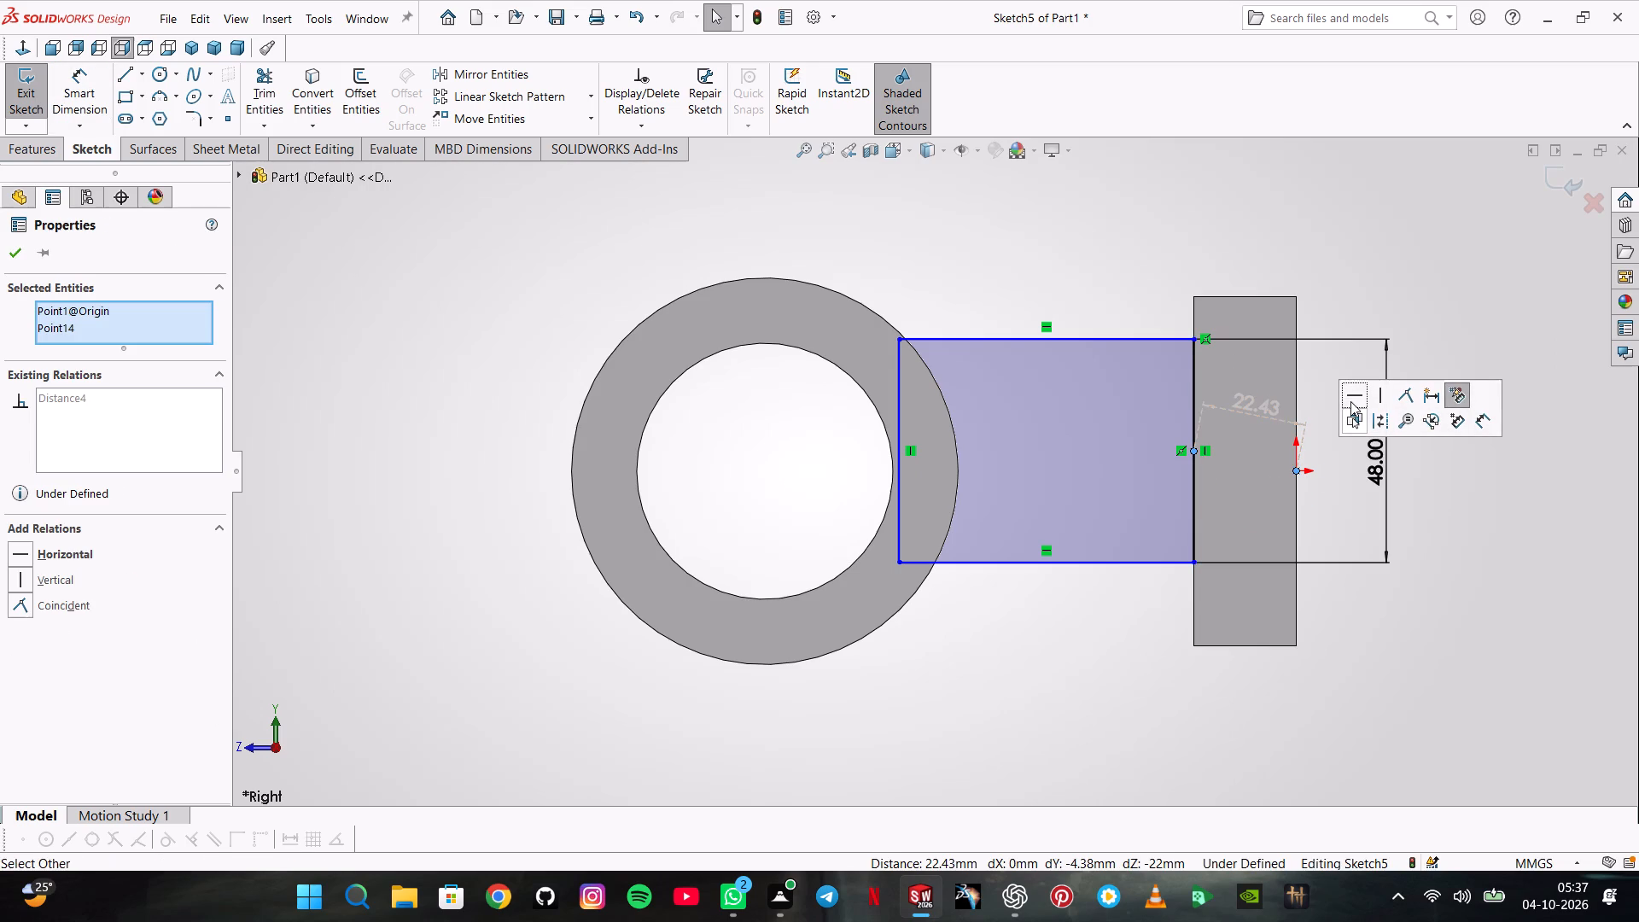
{"action": "left_click", "coordinate": [1350, 394]}
{"action": "left_click", "coordinate": [1135, 302]}
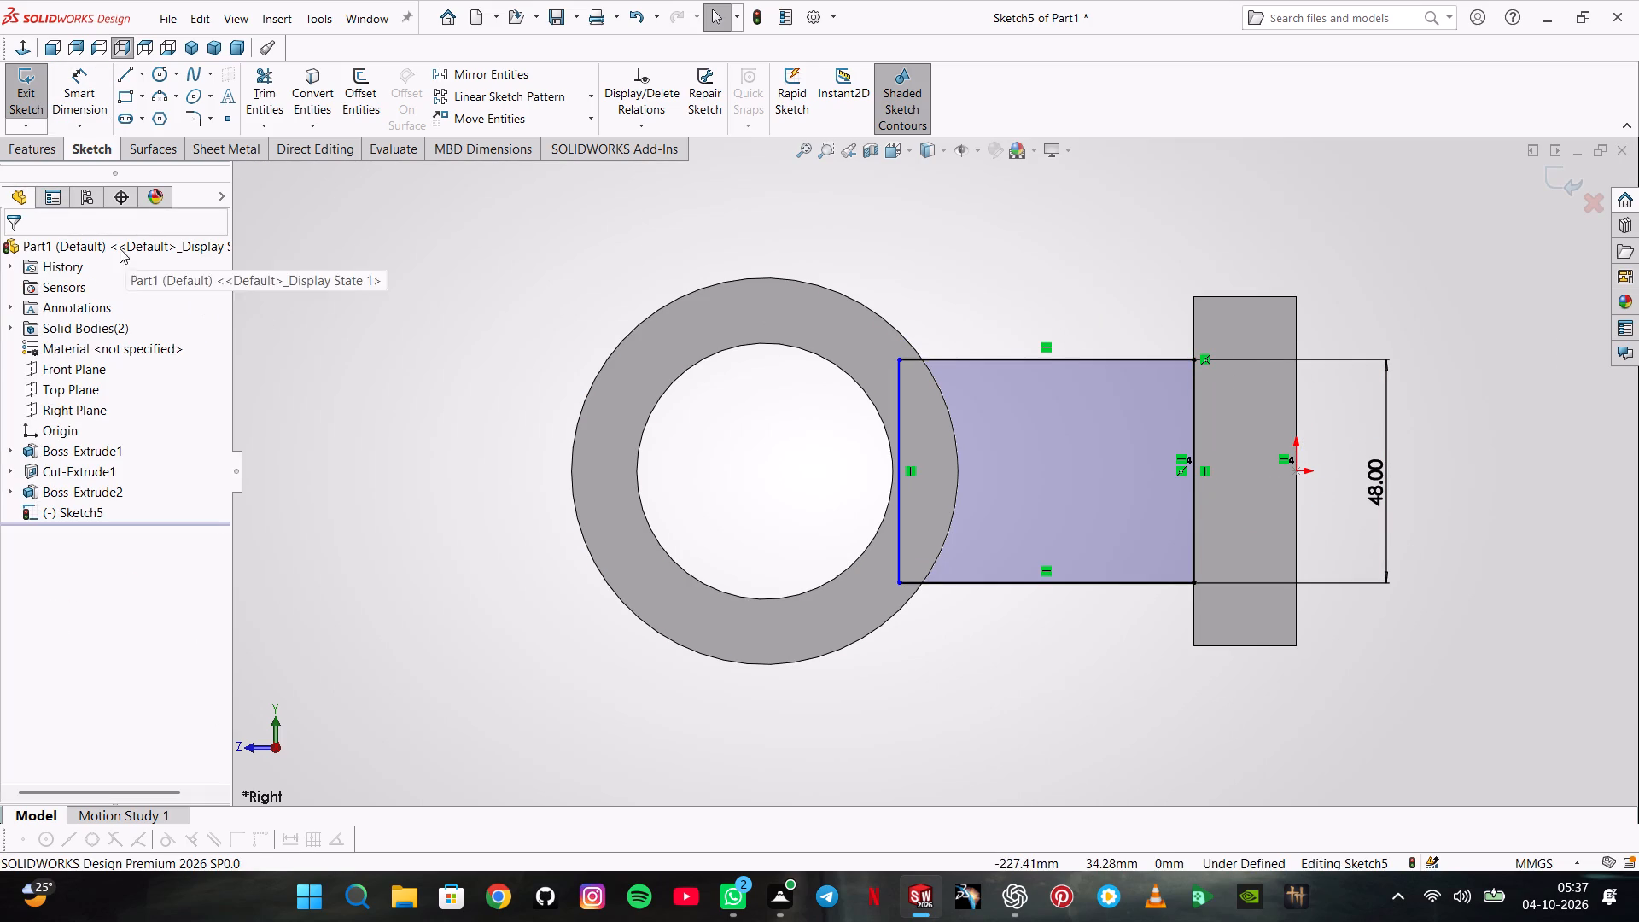
Convert the ring's outer circular edge into the web sketch.
{"action": "left_click", "coordinate": [301, 78]}
{"action": "left_click", "coordinate": [843, 295]}
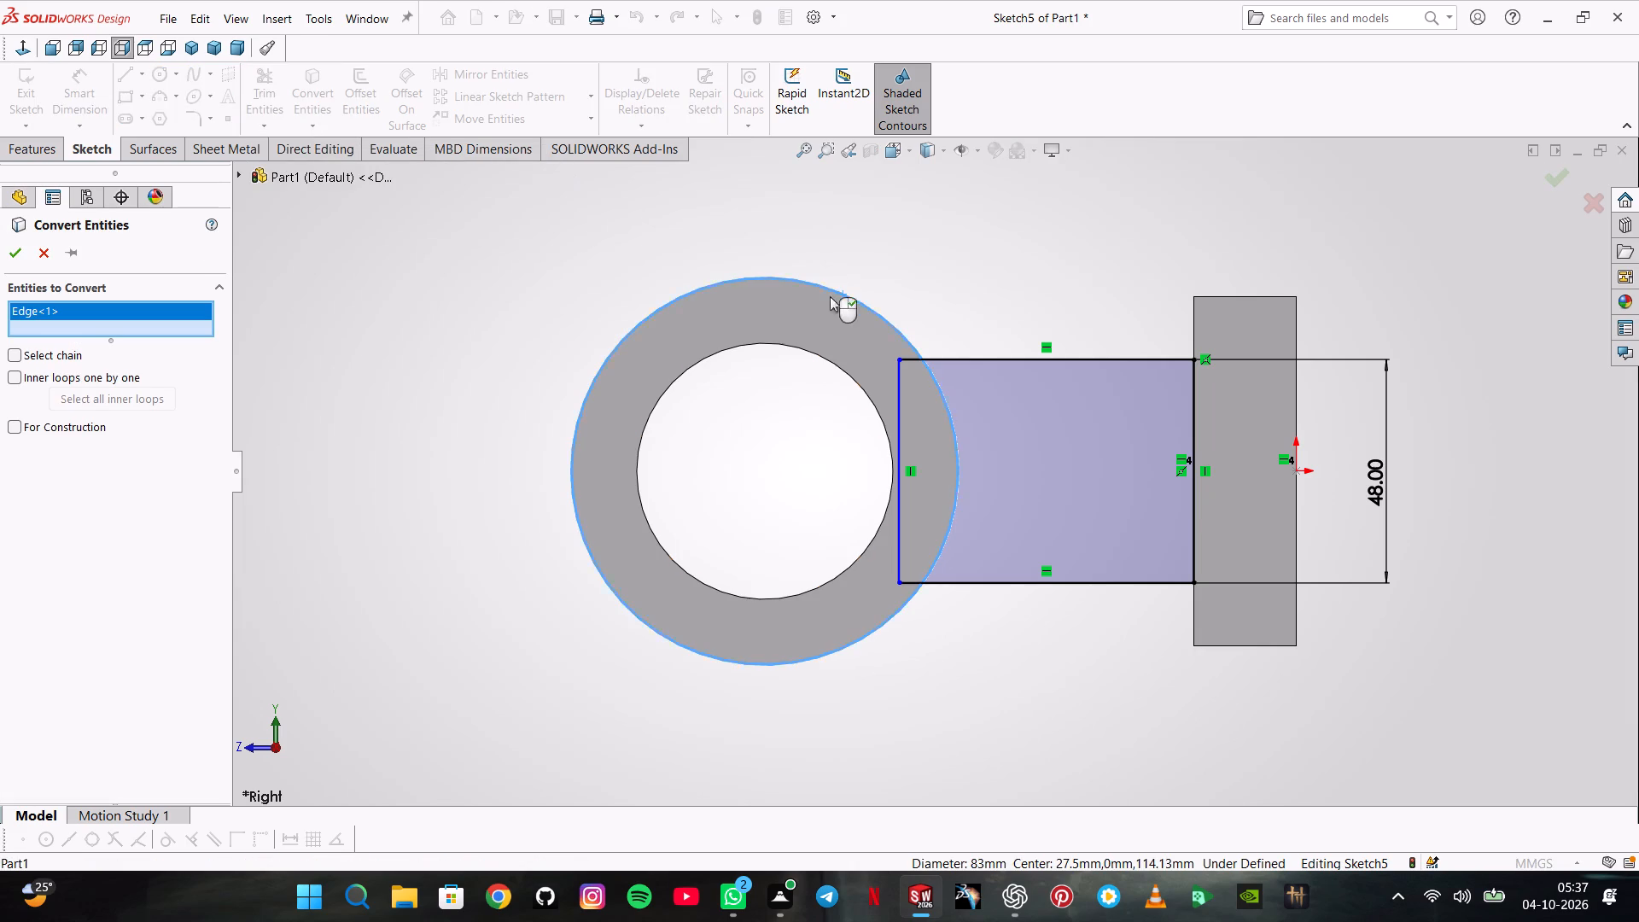
{"action": "left_click", "coordinate": [8, 256]}
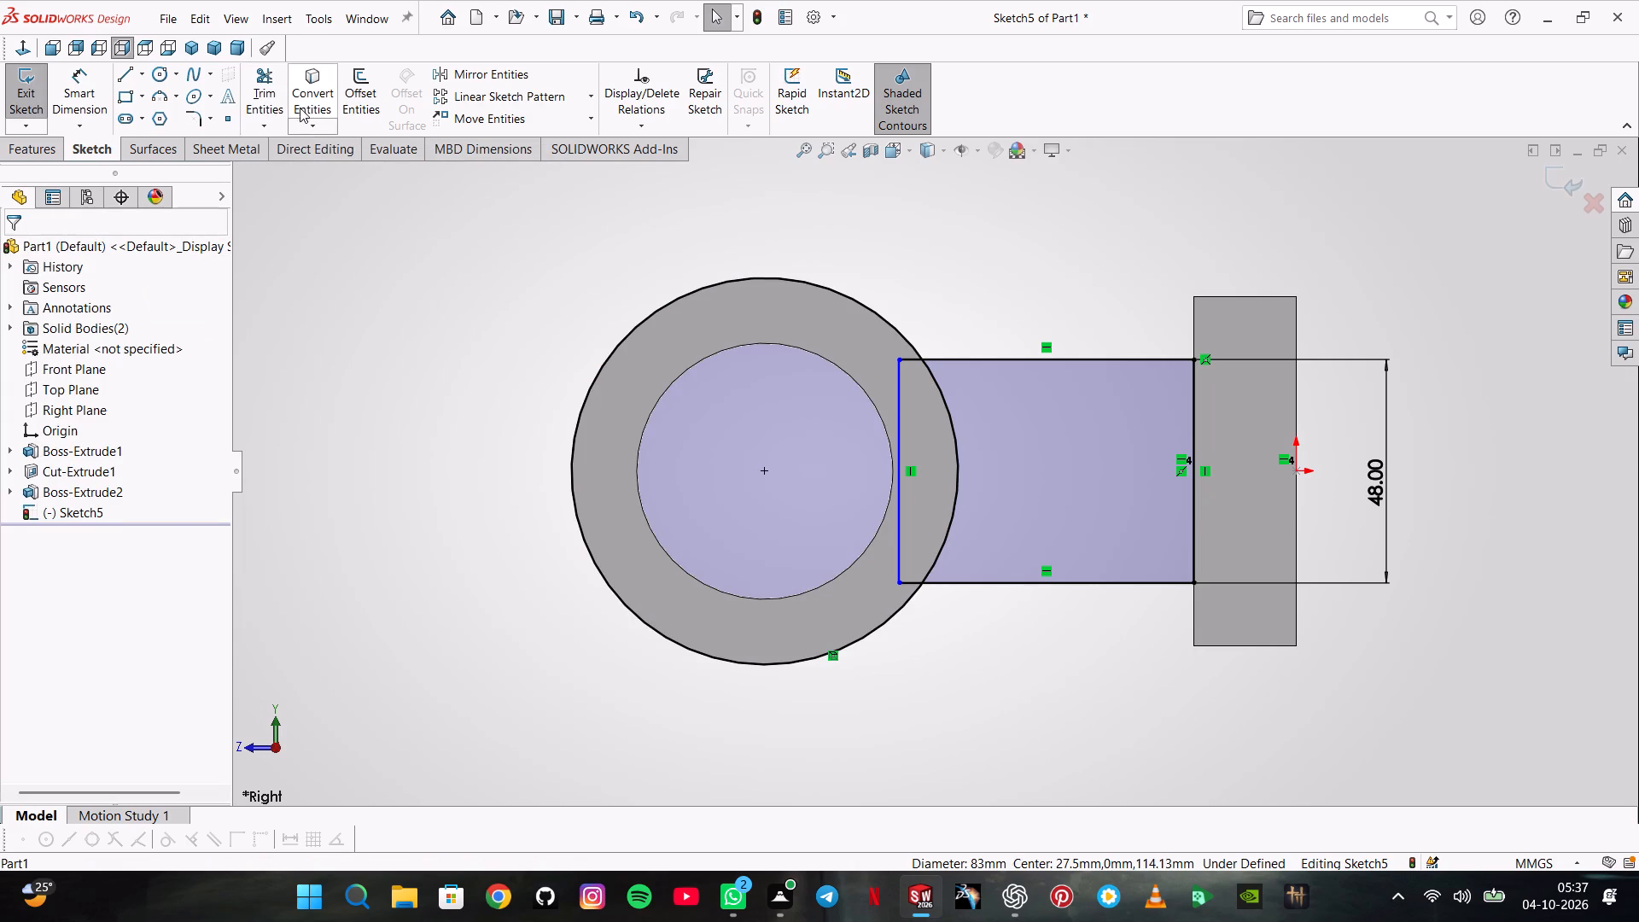
Trim the converted circle and the rectangle inside the ring wall, leaving a web profile bounded by the ring's outer arc.
{"action": "left_click", "coordinate": [273, 96]}
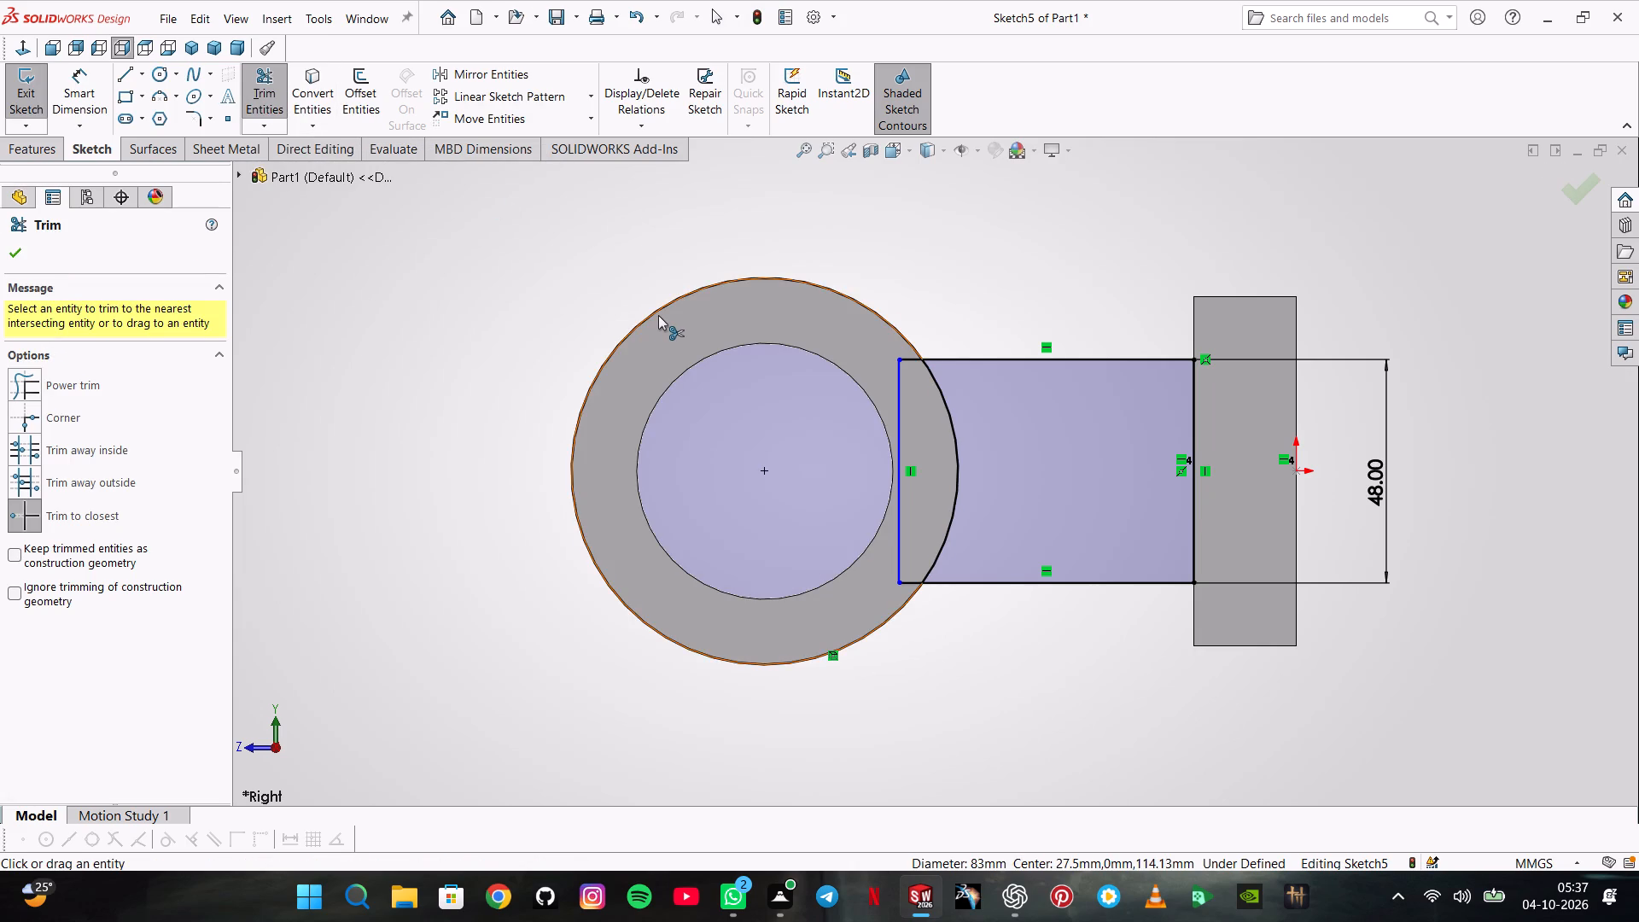
{"action": "left_click", "coordinate": [658, 315]}
{"action": "left_click", "coordinate": [902, 394]}
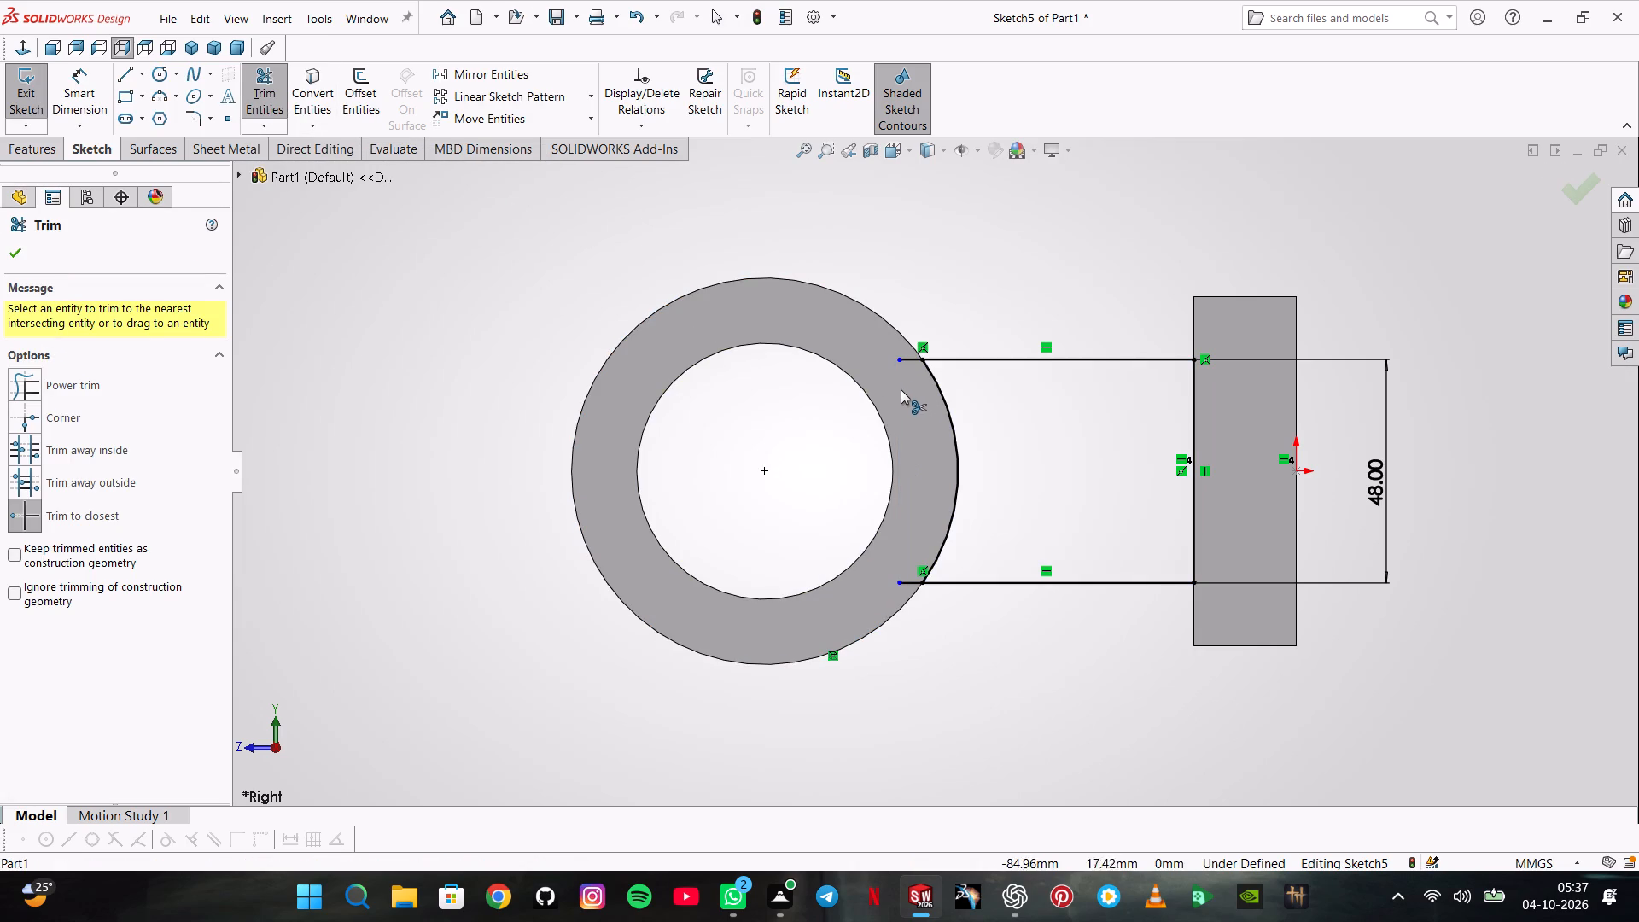
{"action": "left_click", "coordinate": [907, 361]}
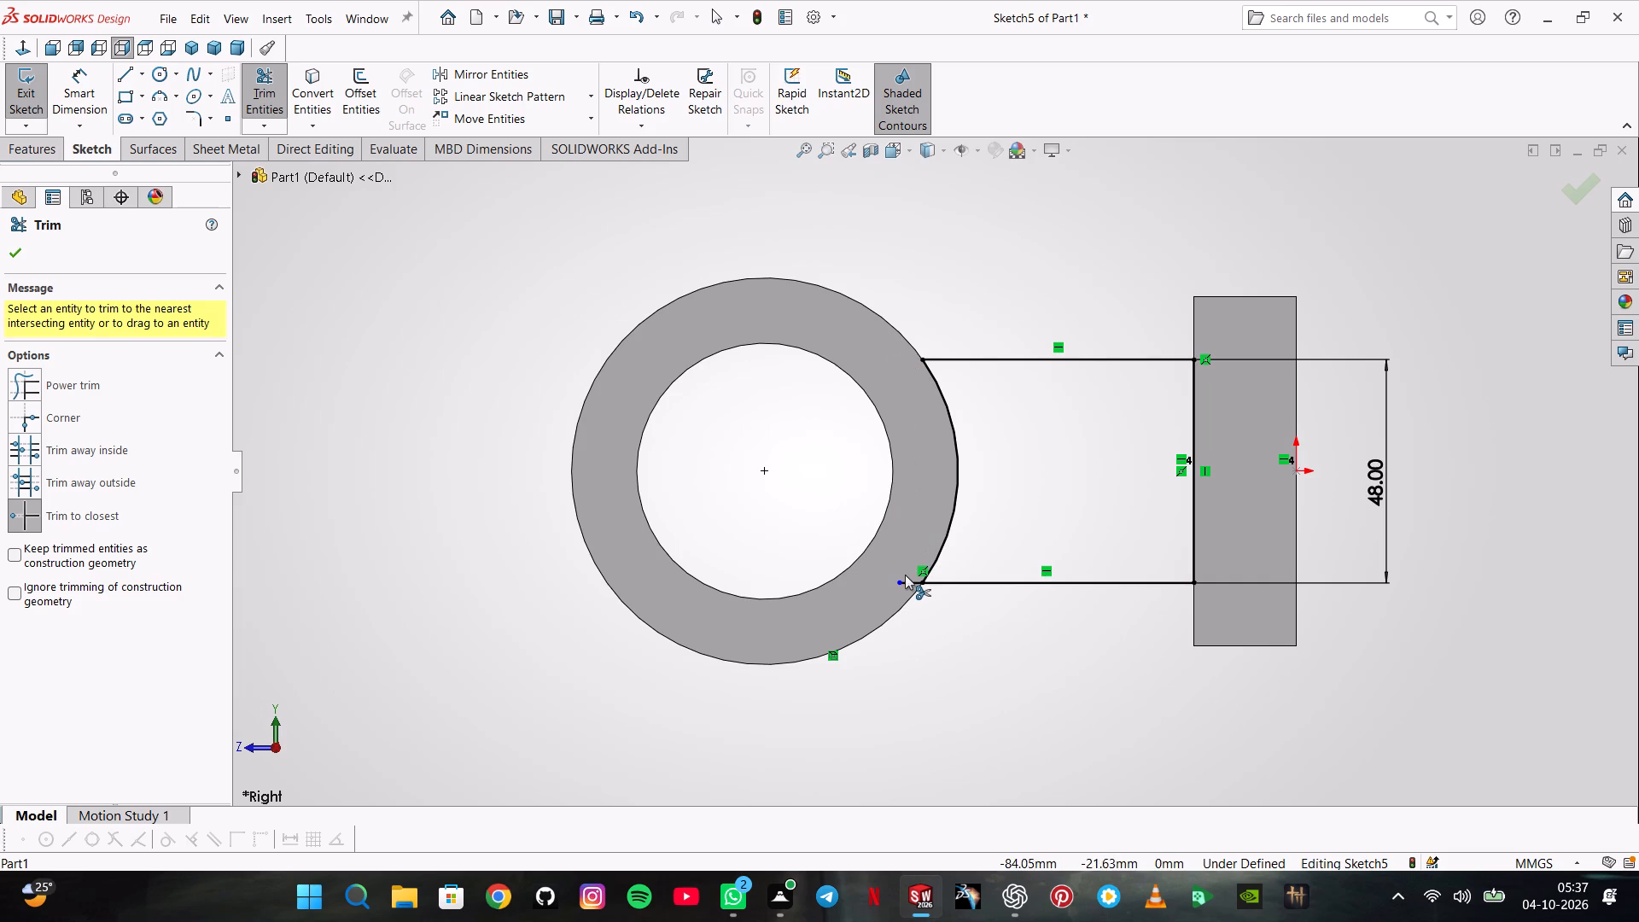
{"action": "left_click", "coordinate": [904, 579]}
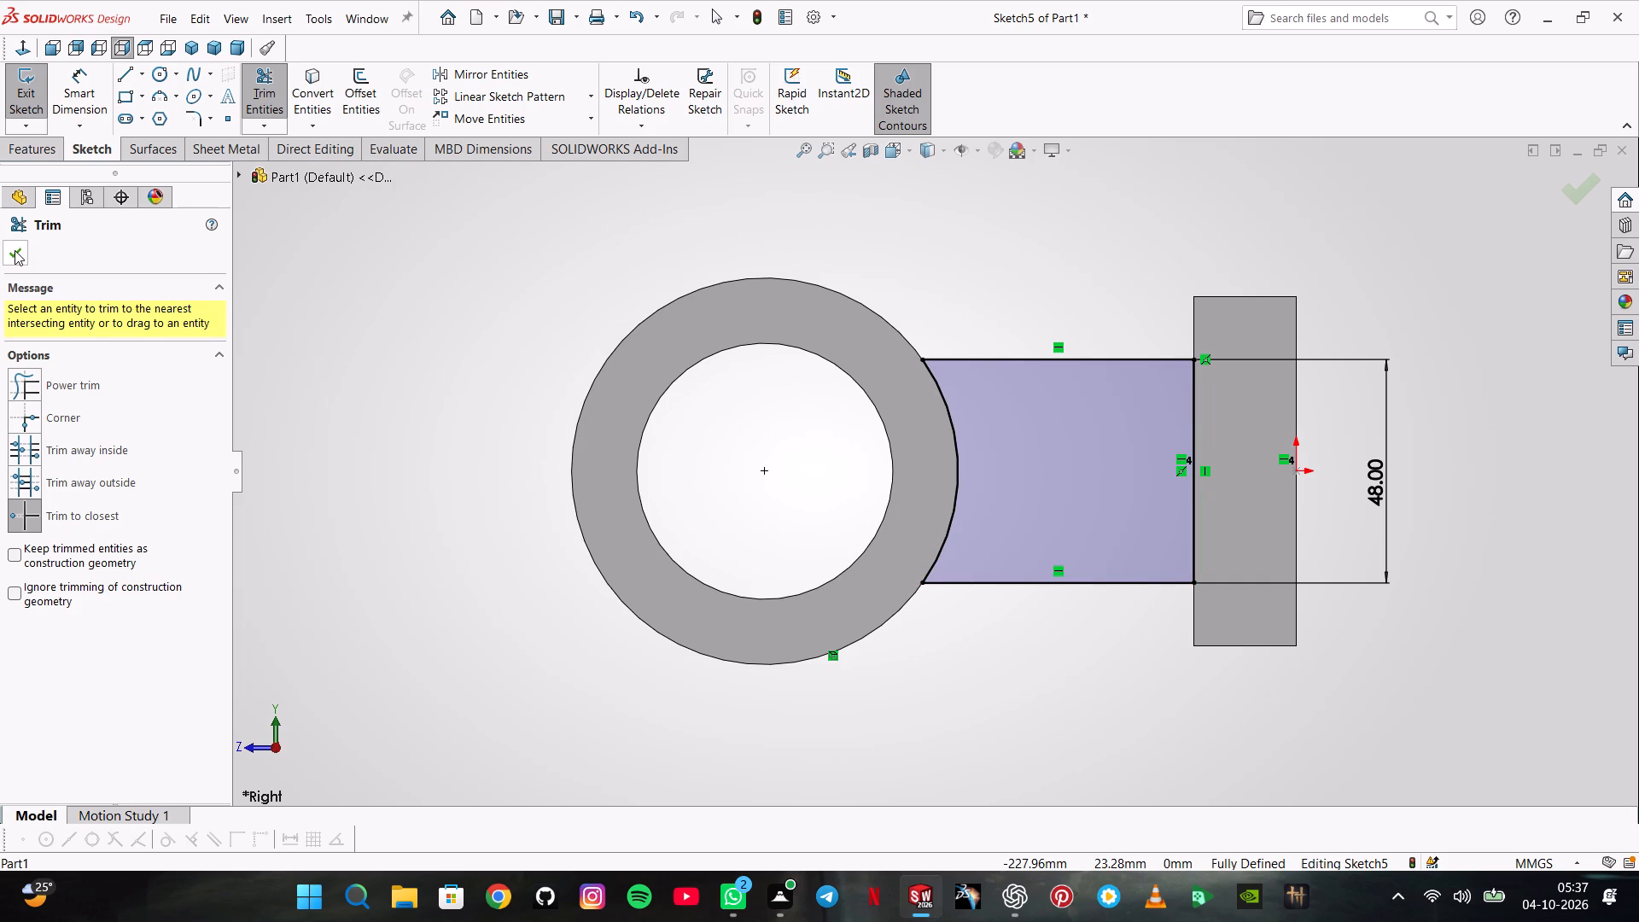
{"action": "left_click", "coordinate": [15, 250]}
Extrude the web profile 28 mm about the mid plane, merged with the ring and the block.
{"action": "left_click", "coordinate": [24, 154]}
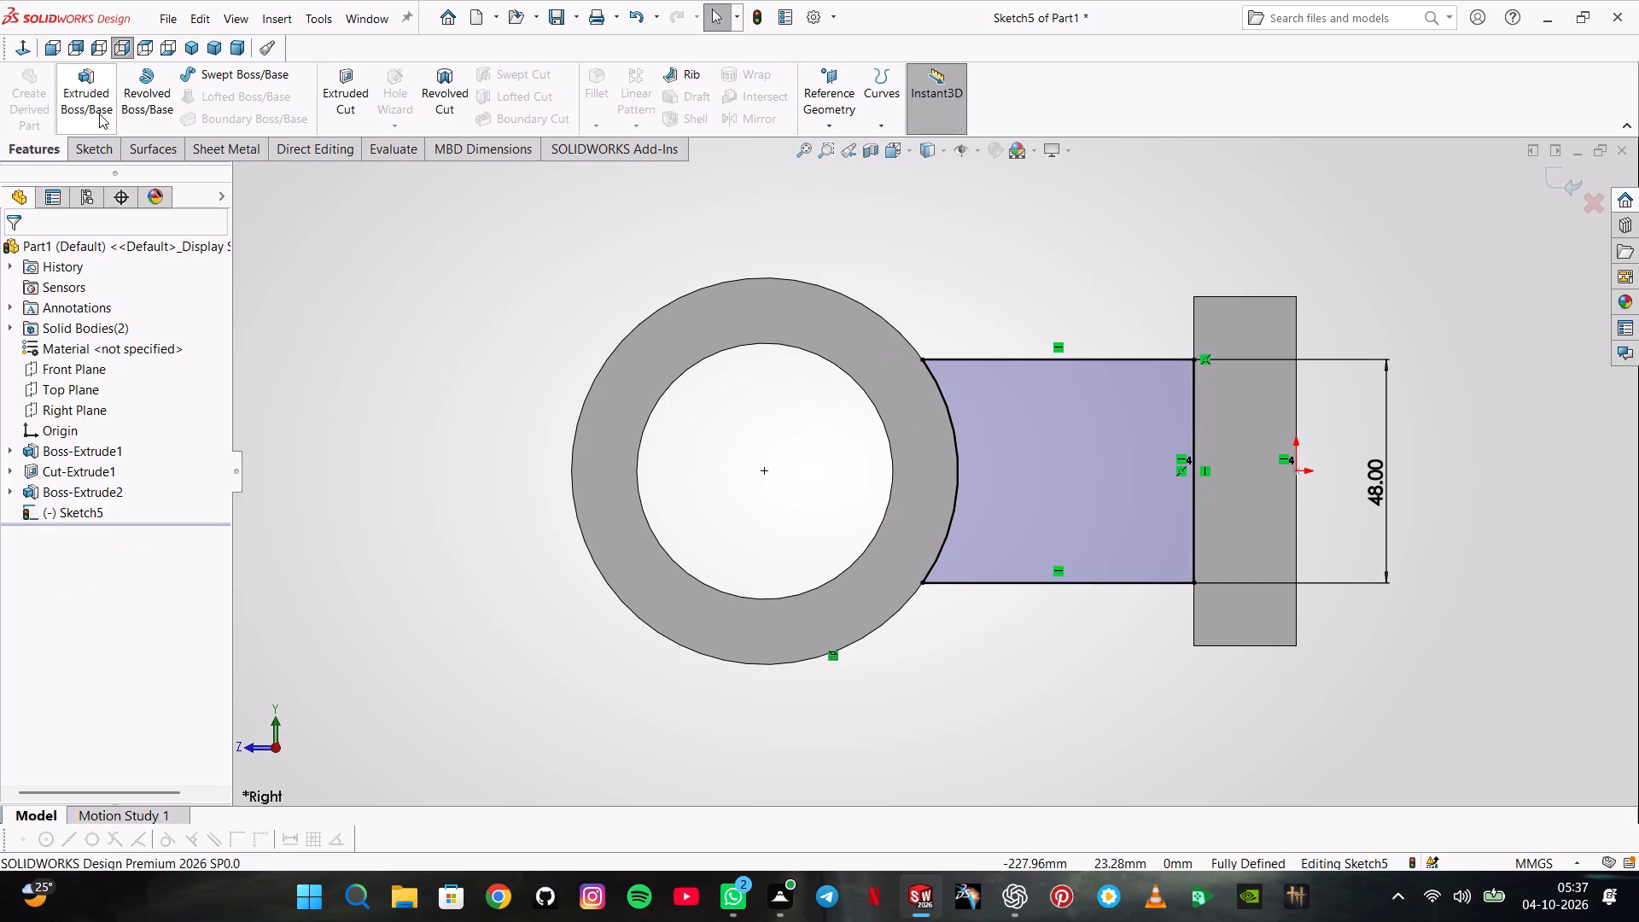
{"action": "left_click", "coordinate": [99, 114]}
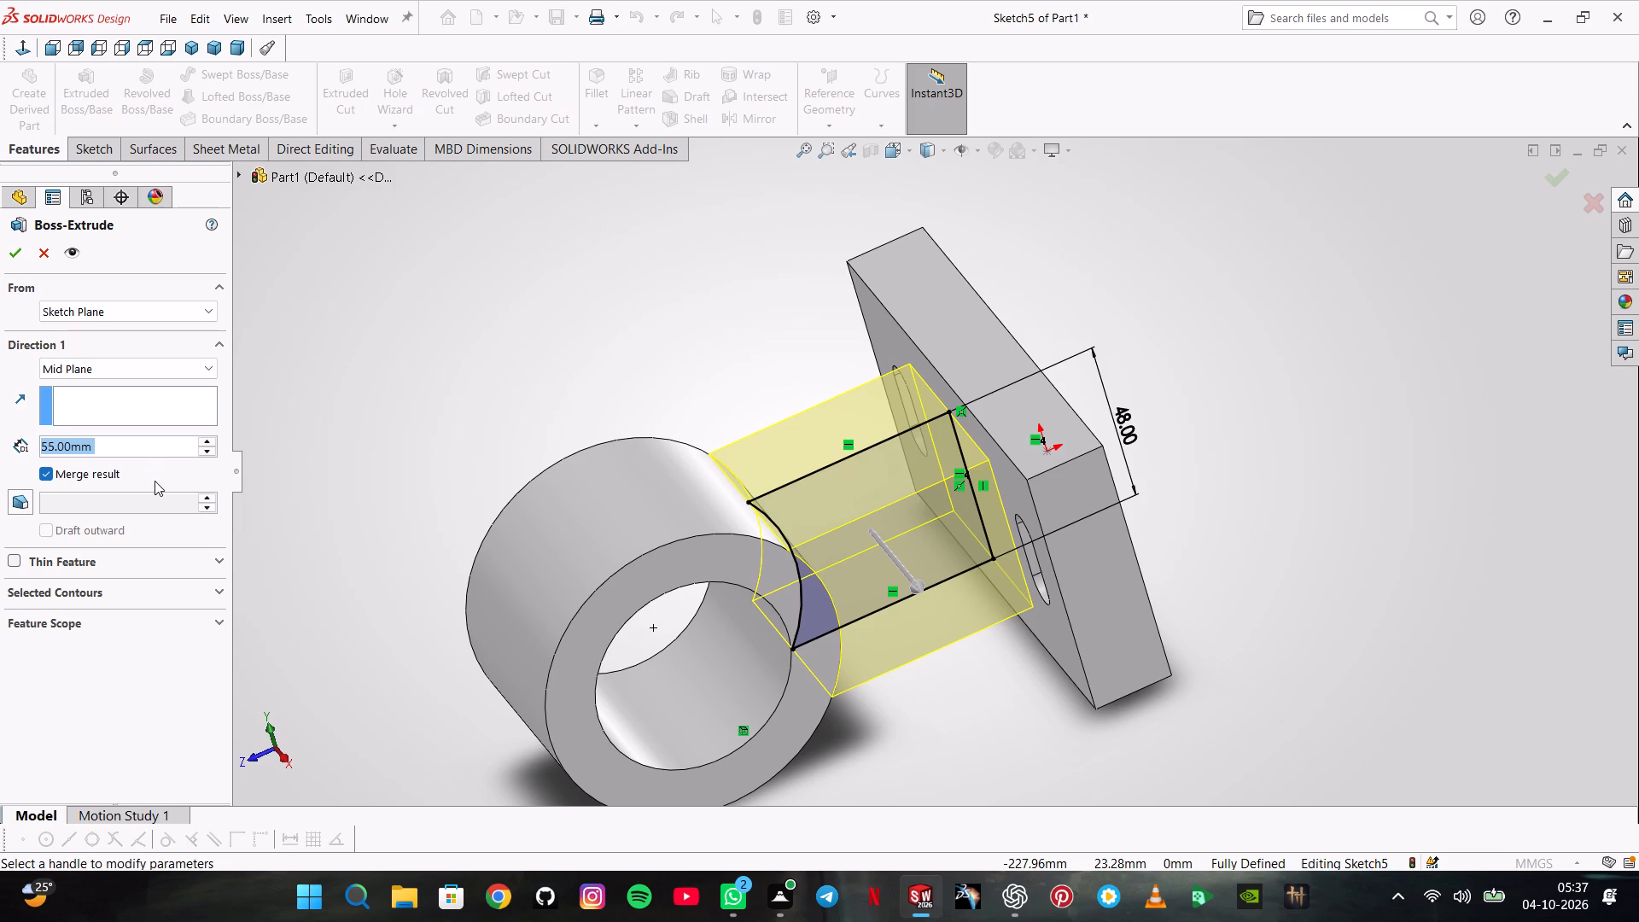
{"action": "type", "text": "28"}
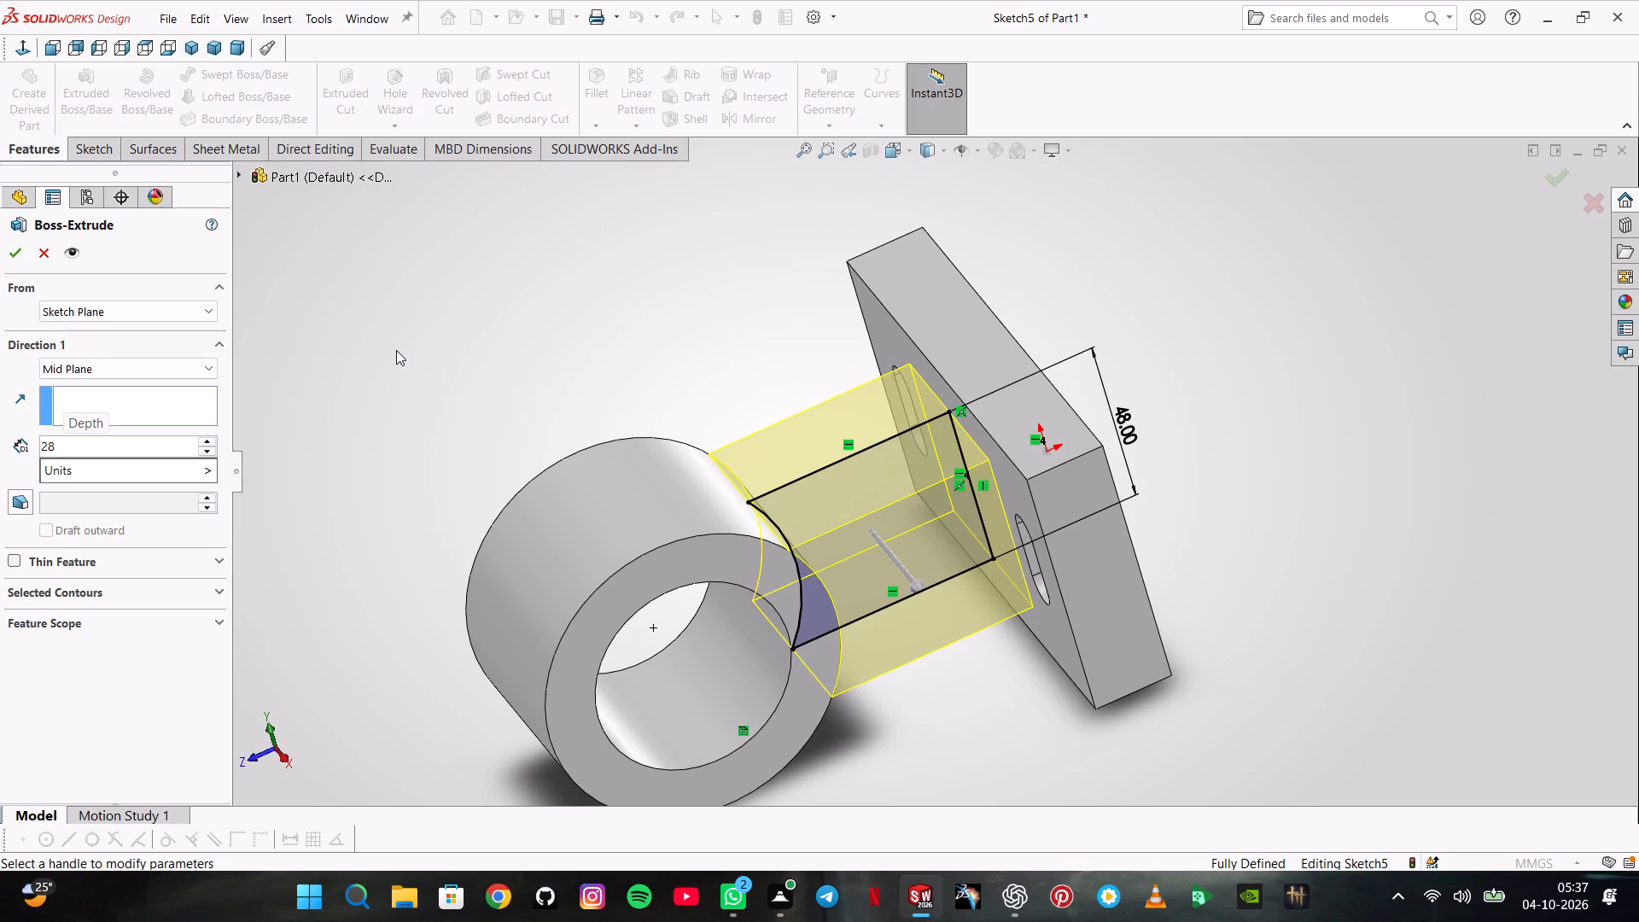
{"action": "key", "text": "Return"}
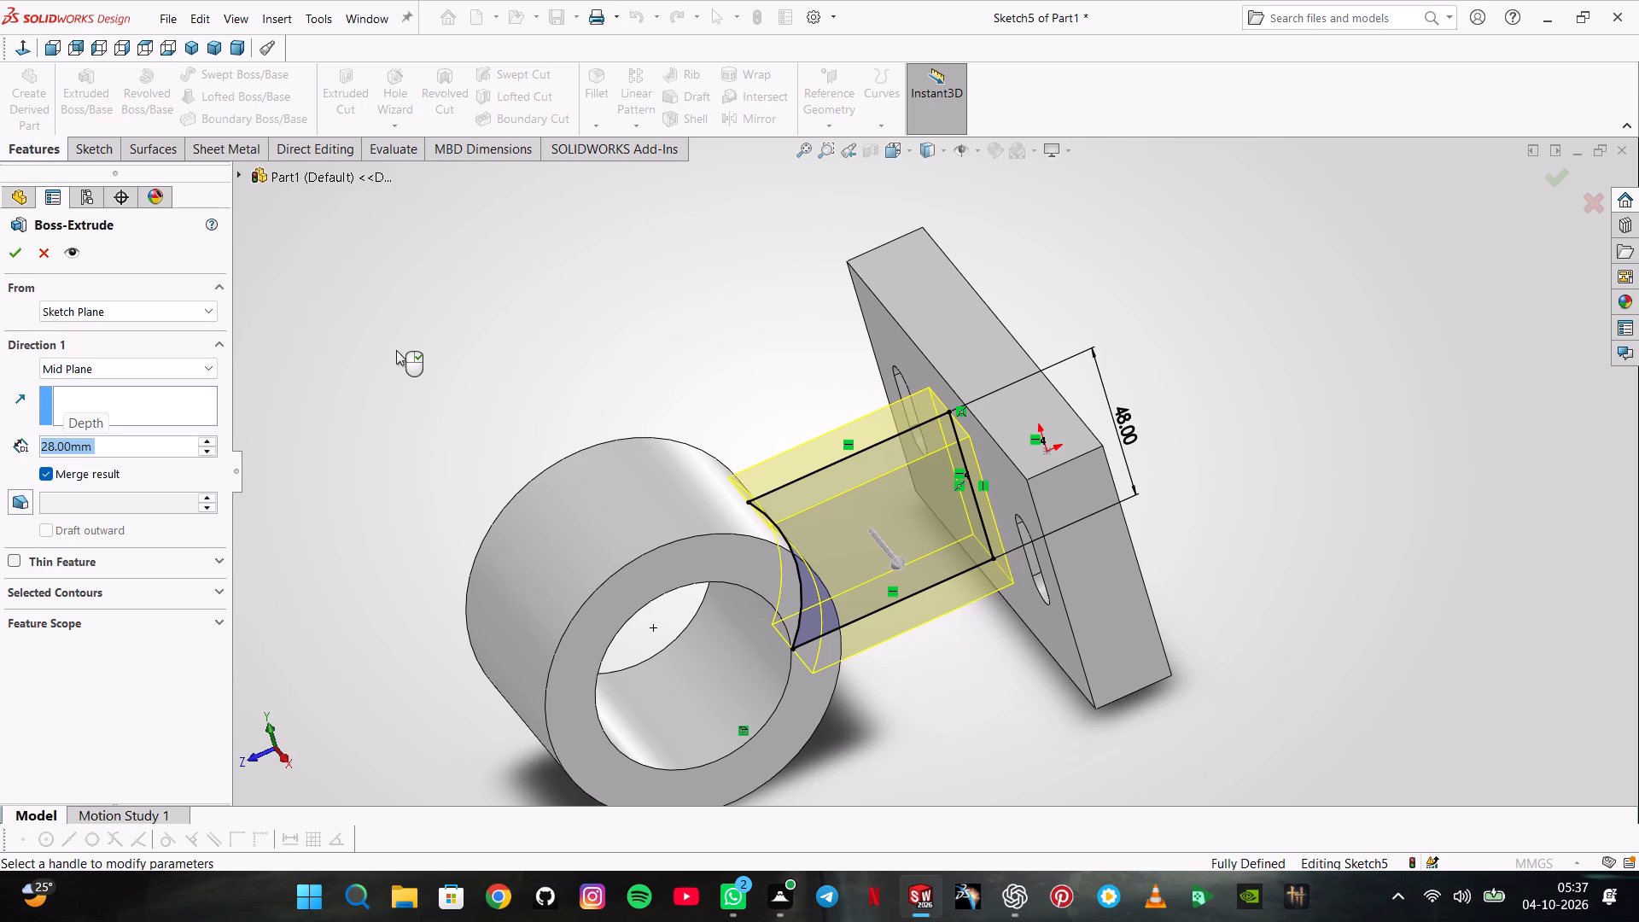
{"action": "key", "text": "Return"}
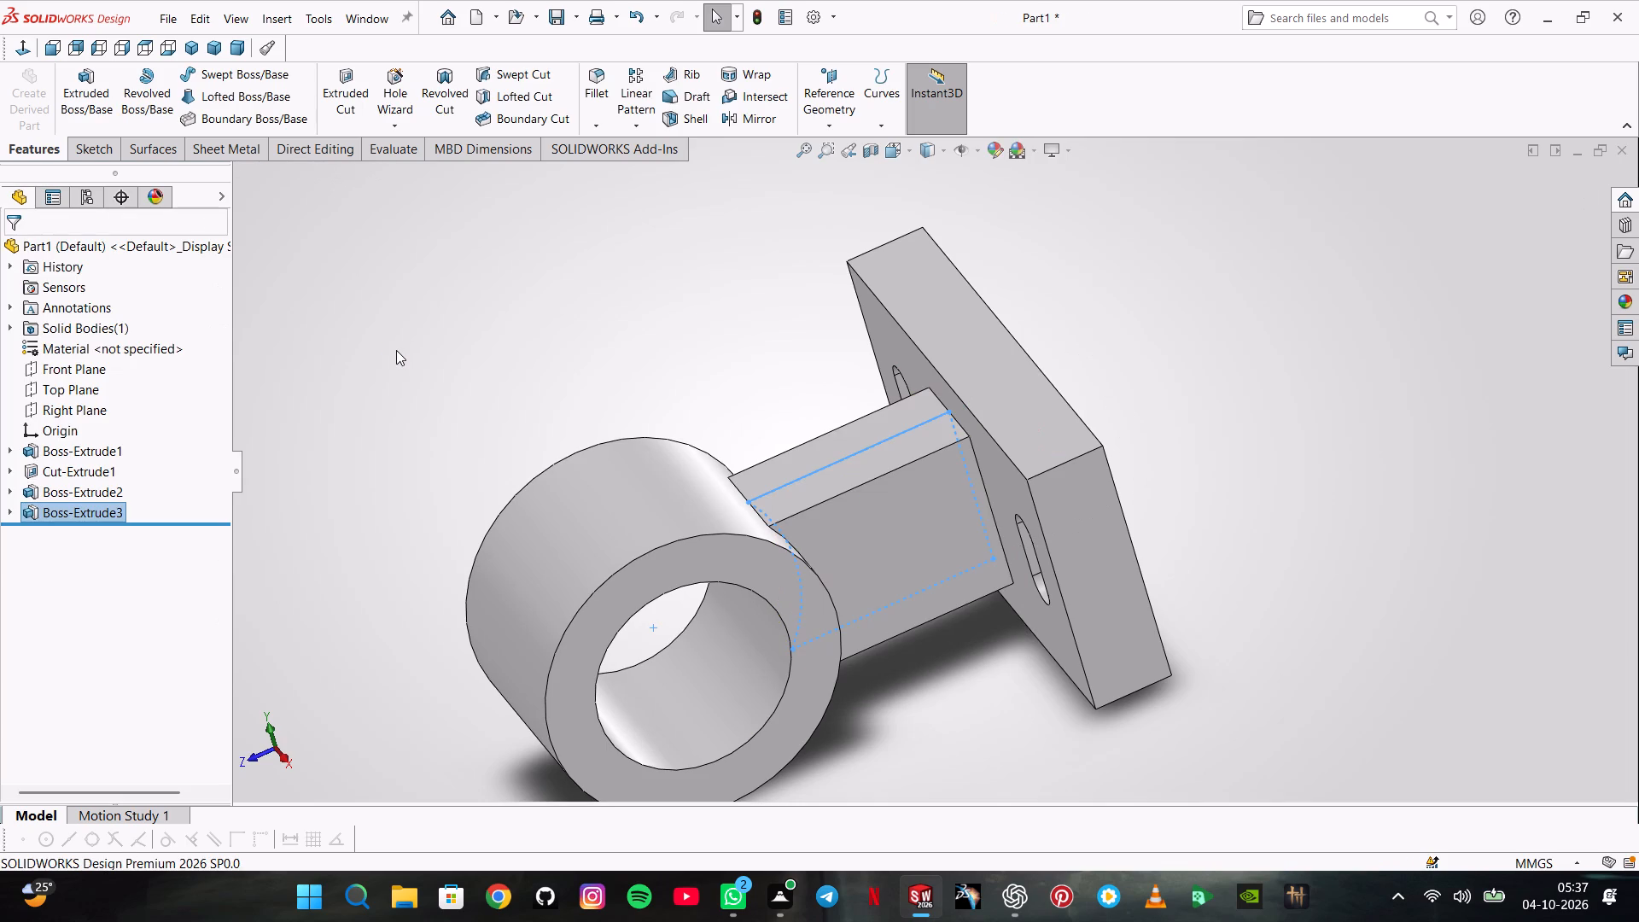
{"action": "left_click", "coordinate": [375, 345]}
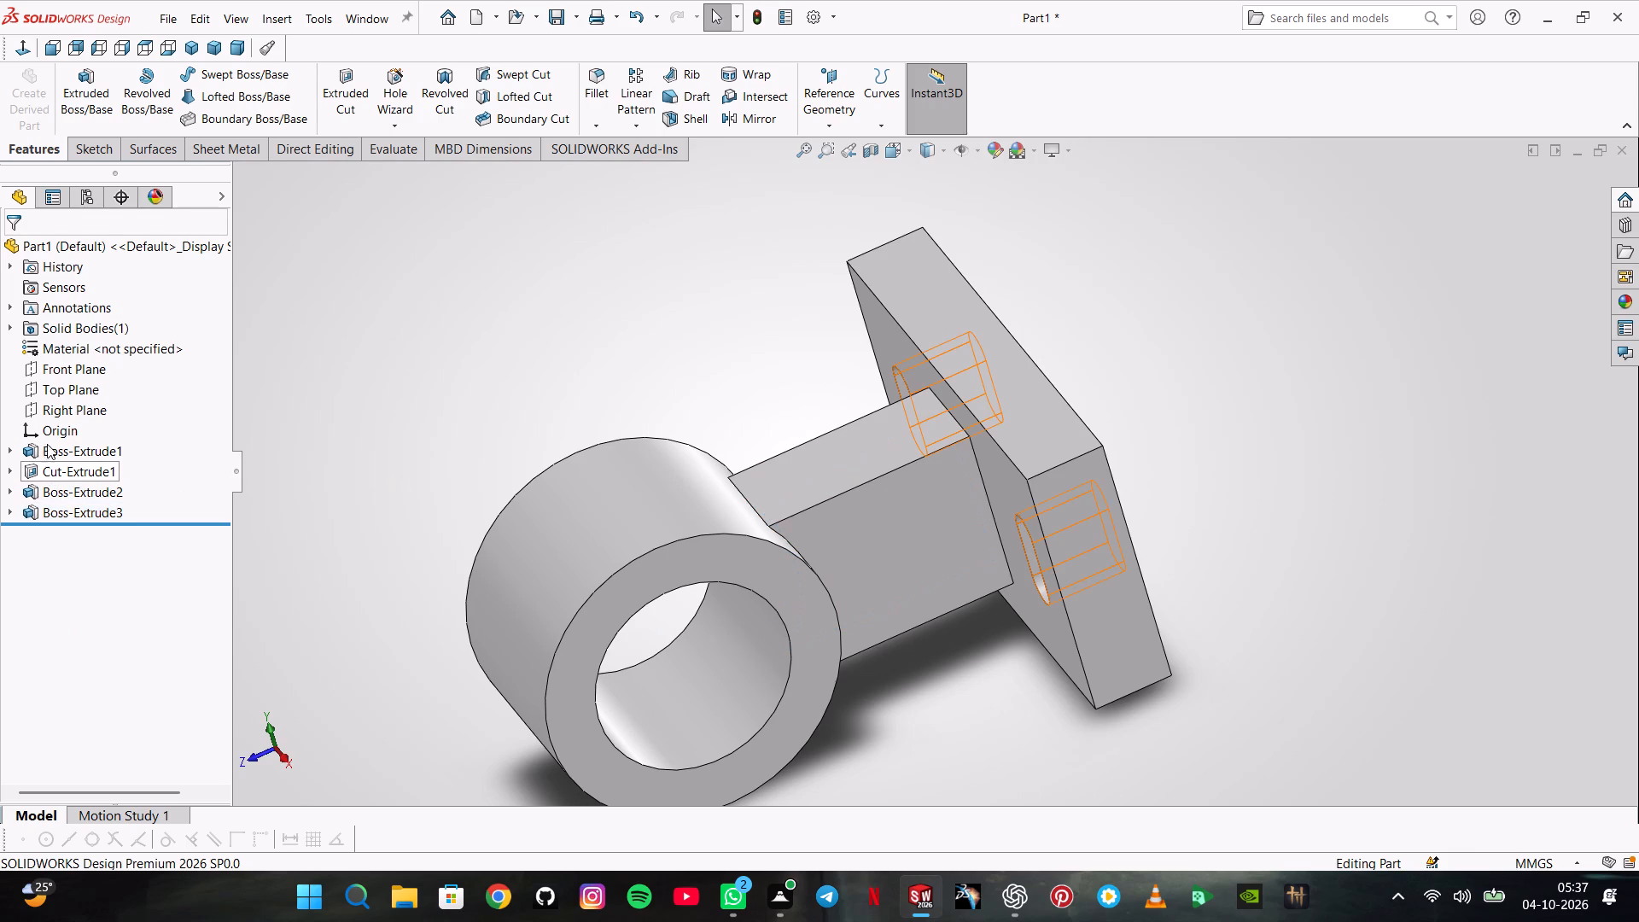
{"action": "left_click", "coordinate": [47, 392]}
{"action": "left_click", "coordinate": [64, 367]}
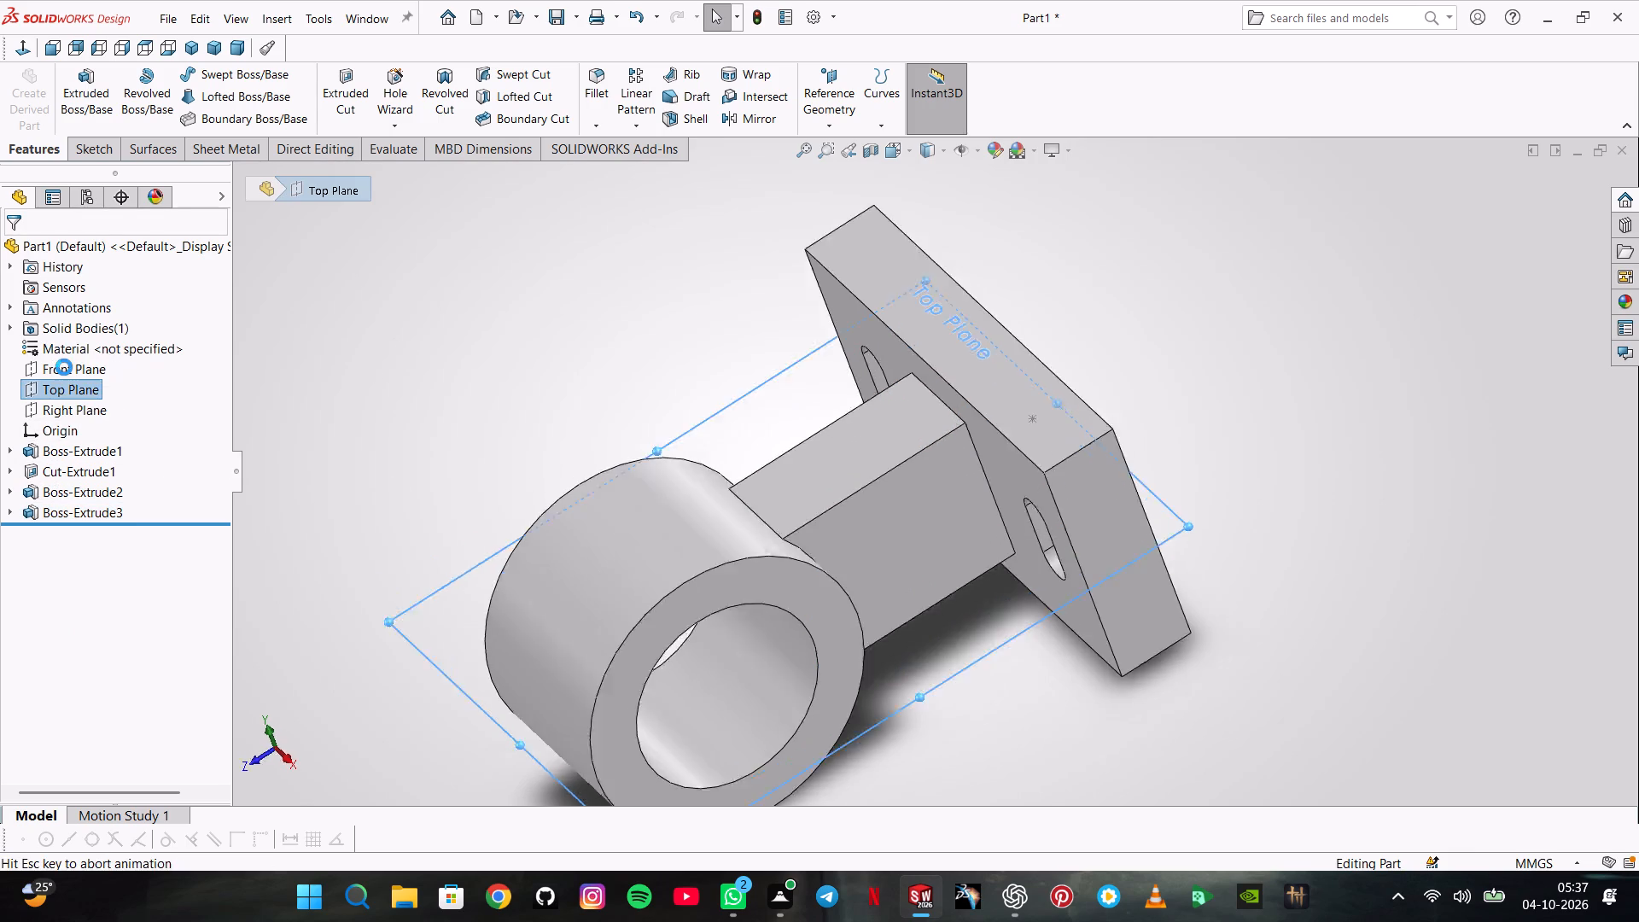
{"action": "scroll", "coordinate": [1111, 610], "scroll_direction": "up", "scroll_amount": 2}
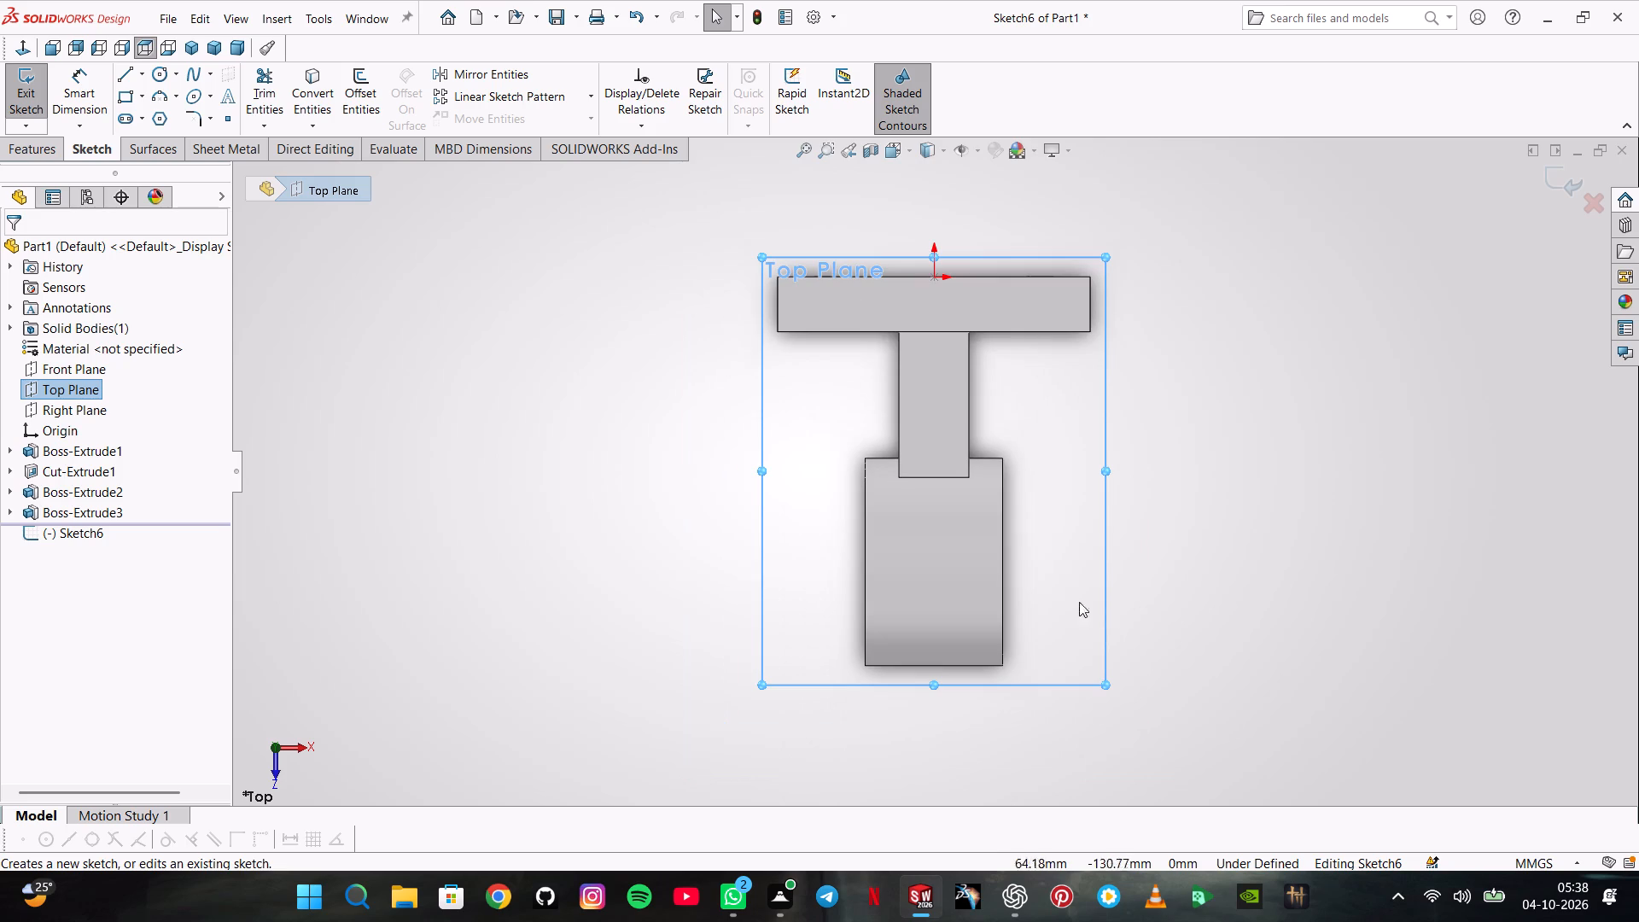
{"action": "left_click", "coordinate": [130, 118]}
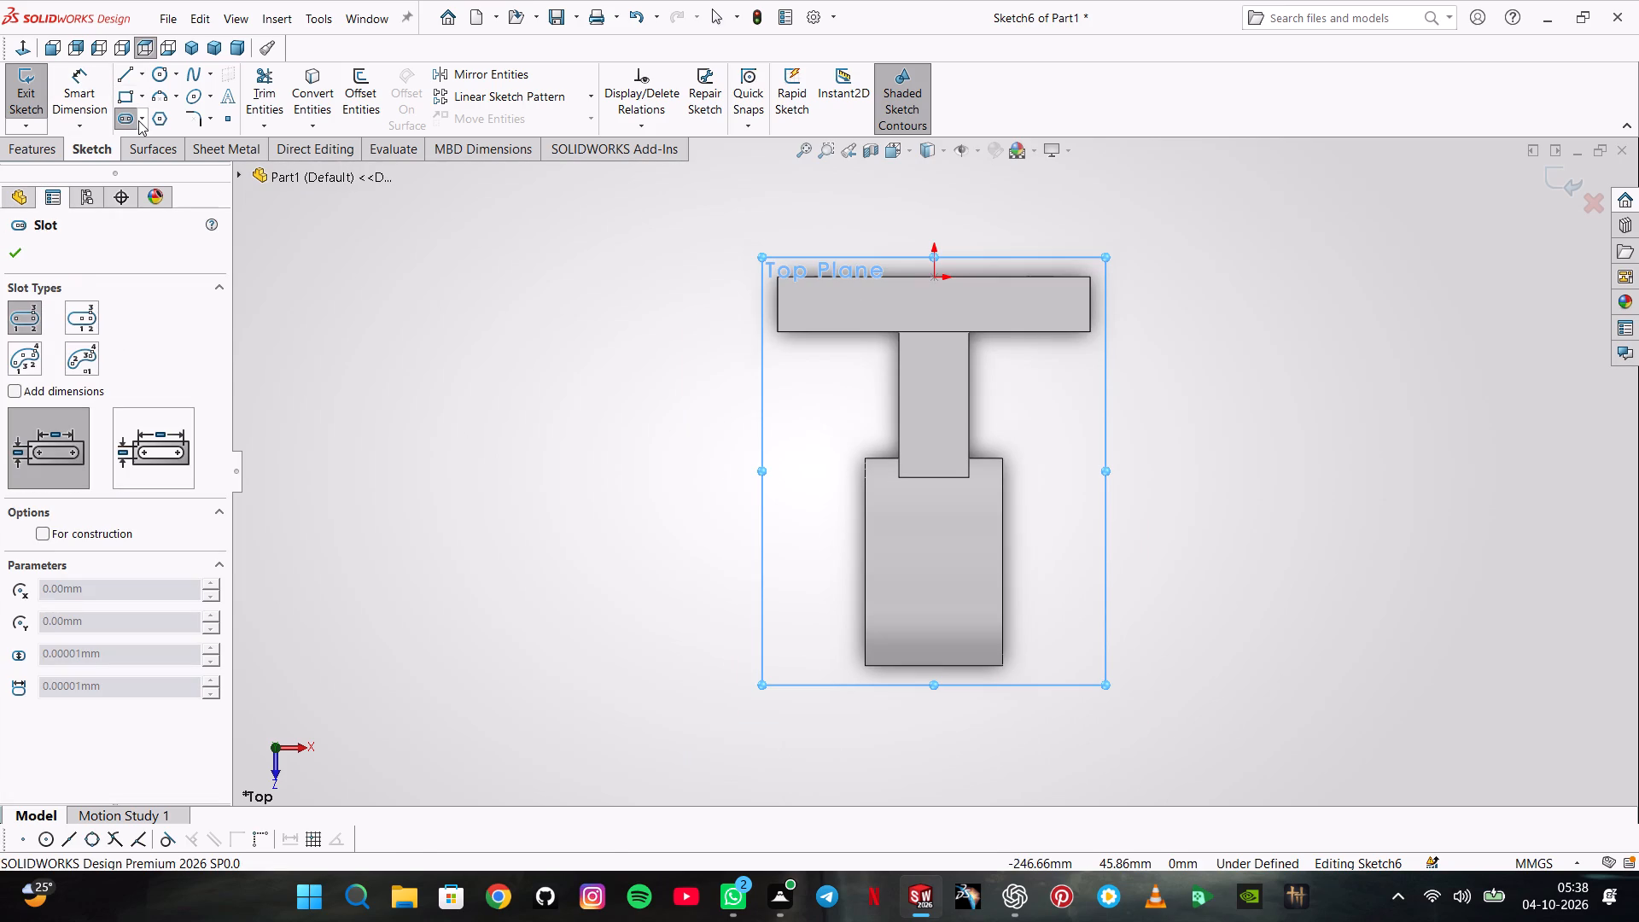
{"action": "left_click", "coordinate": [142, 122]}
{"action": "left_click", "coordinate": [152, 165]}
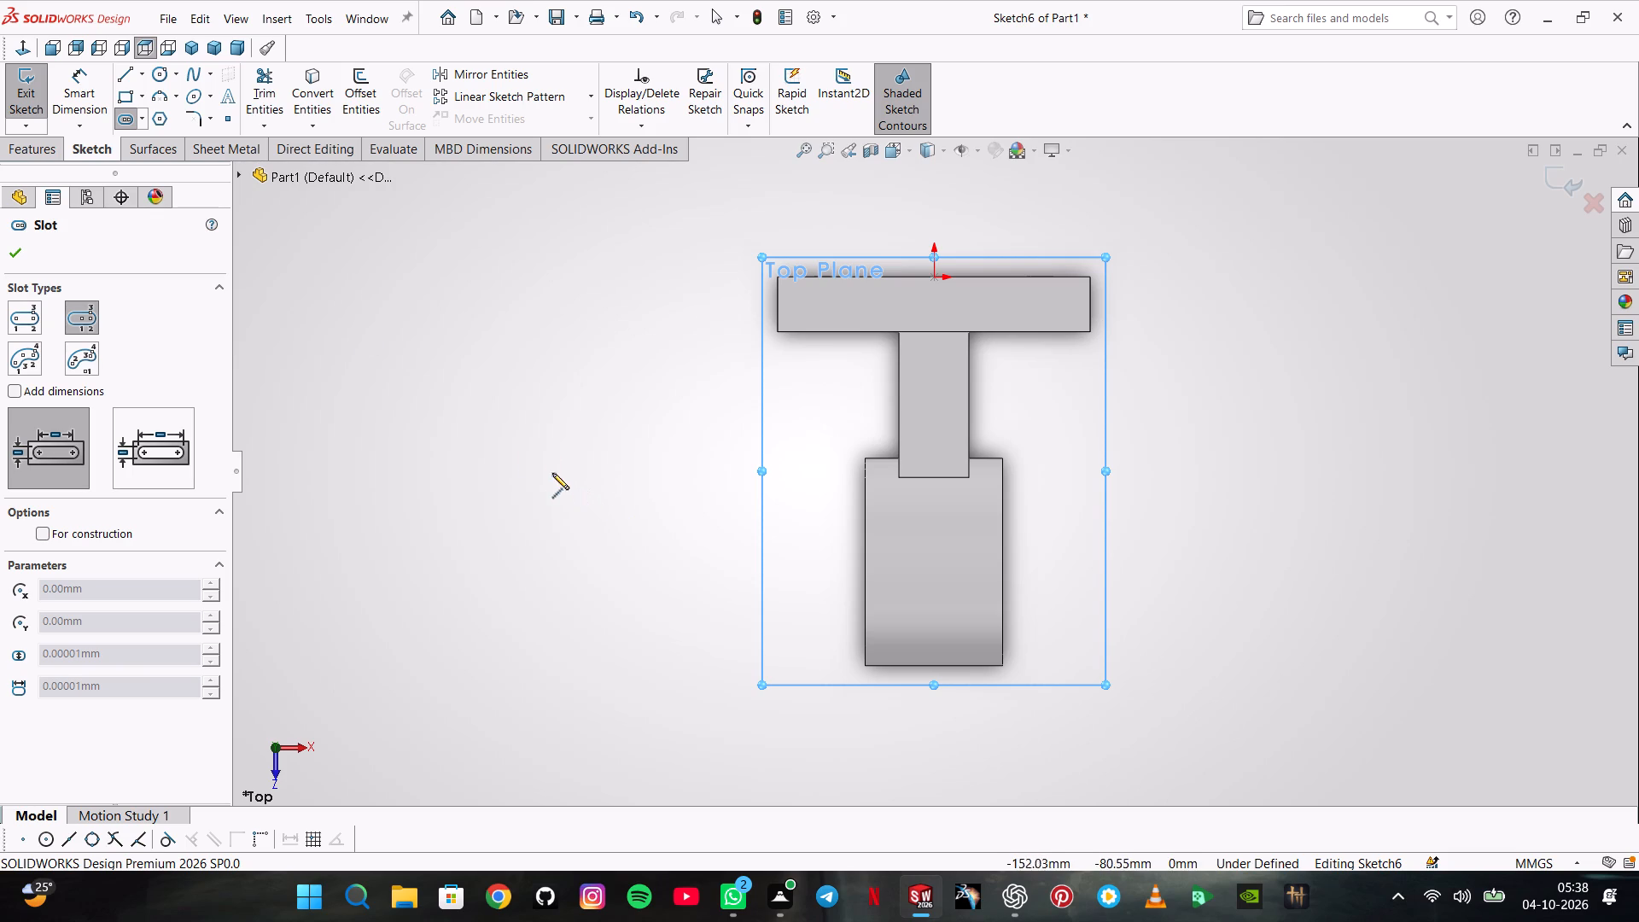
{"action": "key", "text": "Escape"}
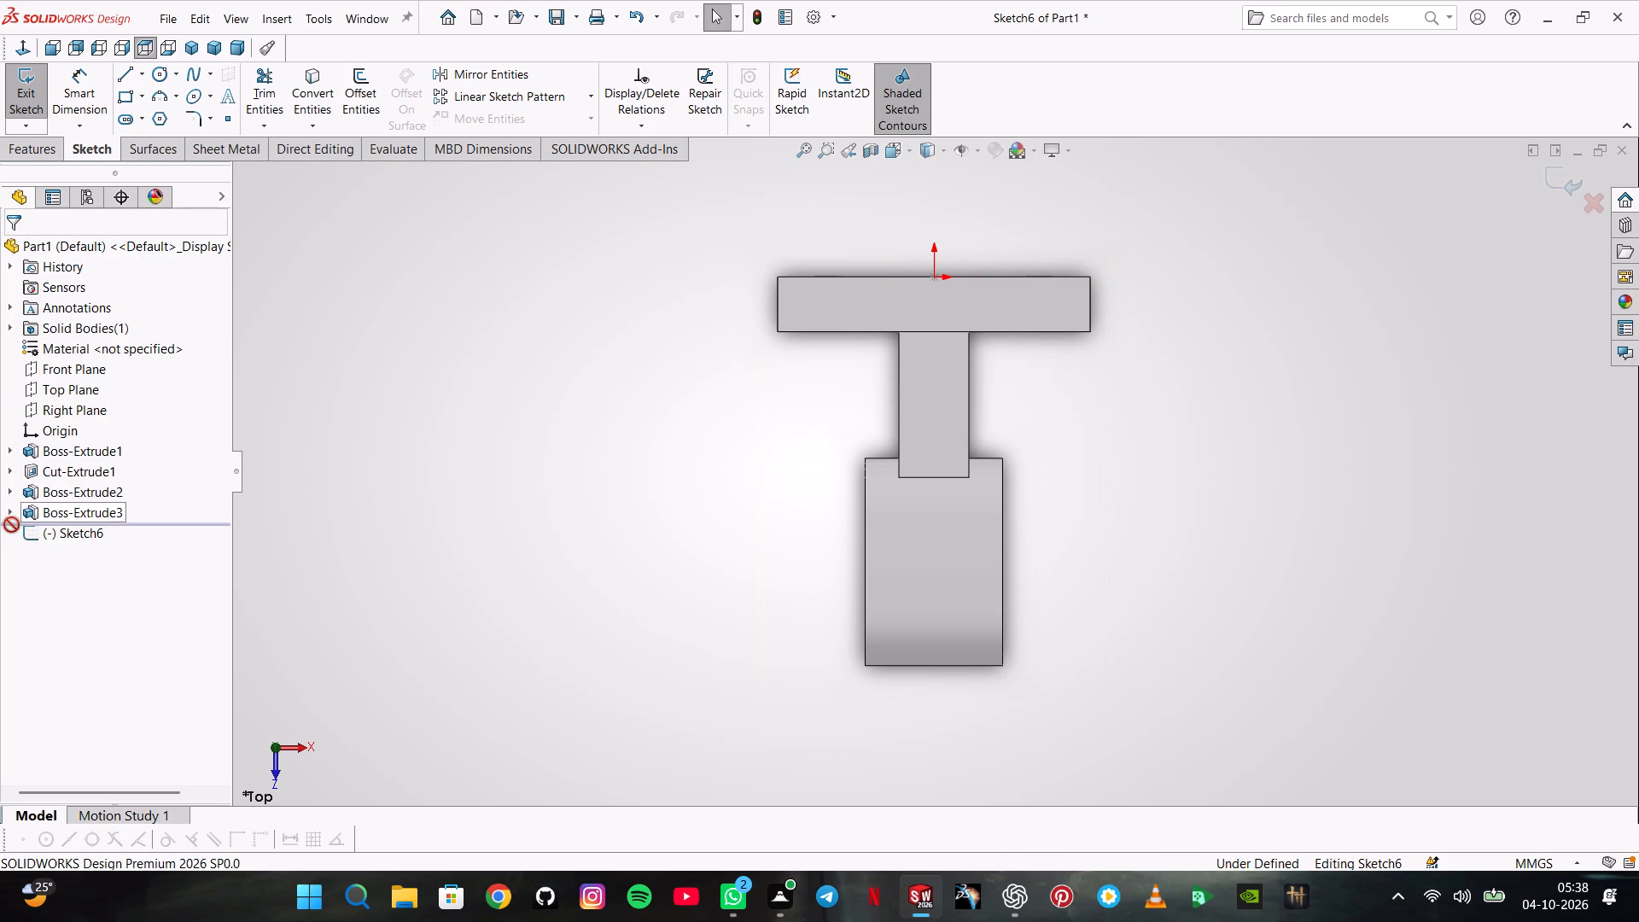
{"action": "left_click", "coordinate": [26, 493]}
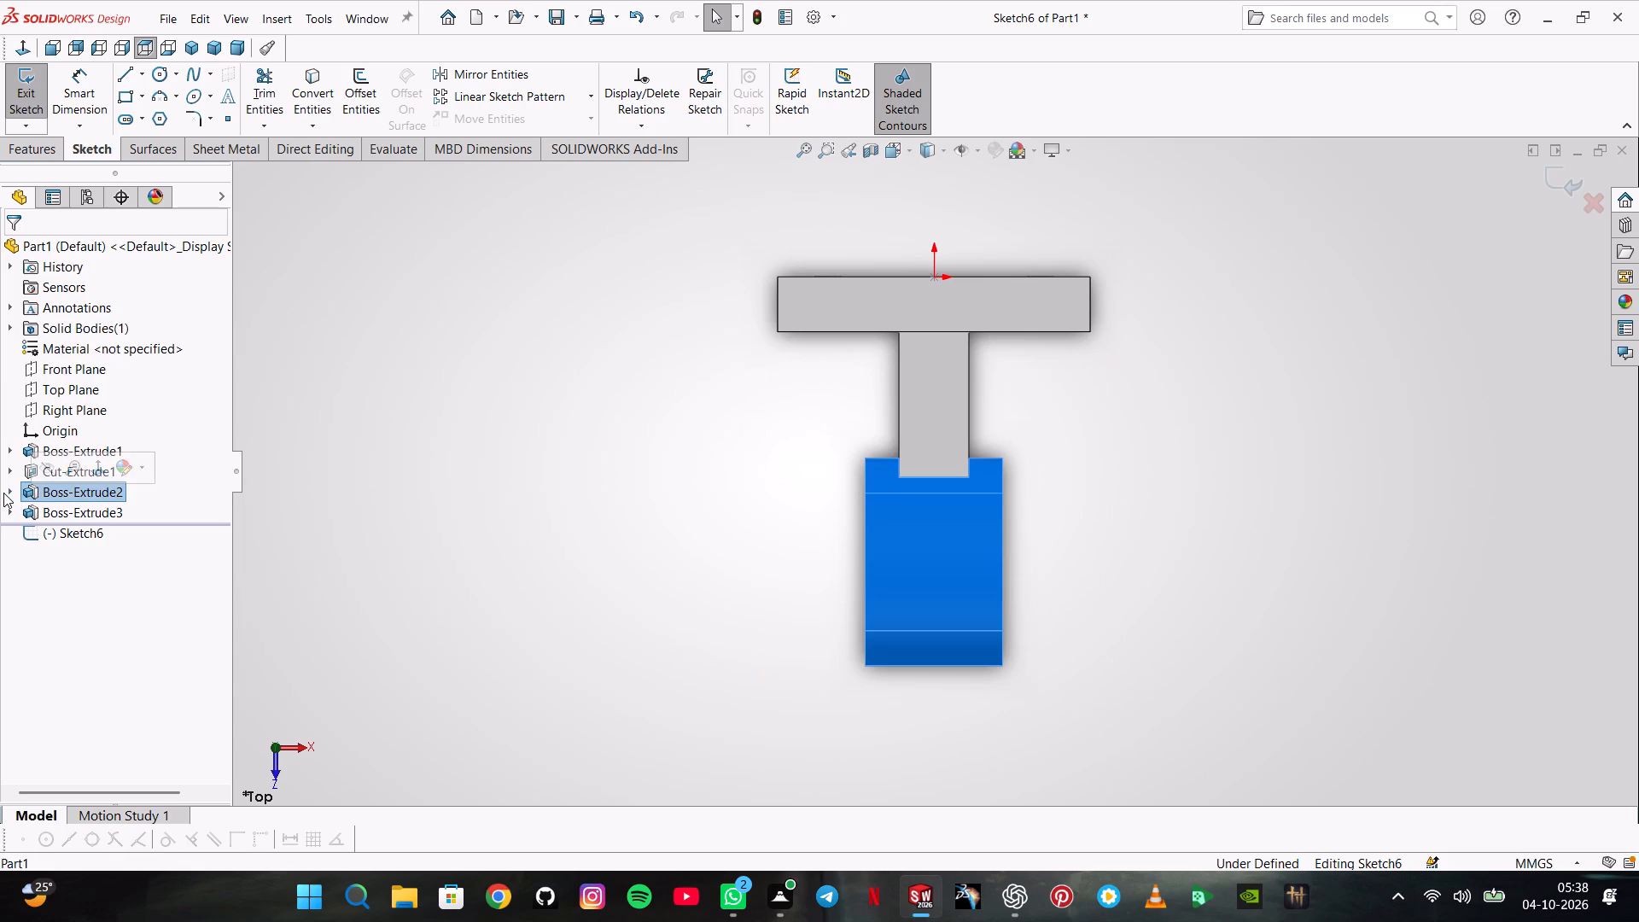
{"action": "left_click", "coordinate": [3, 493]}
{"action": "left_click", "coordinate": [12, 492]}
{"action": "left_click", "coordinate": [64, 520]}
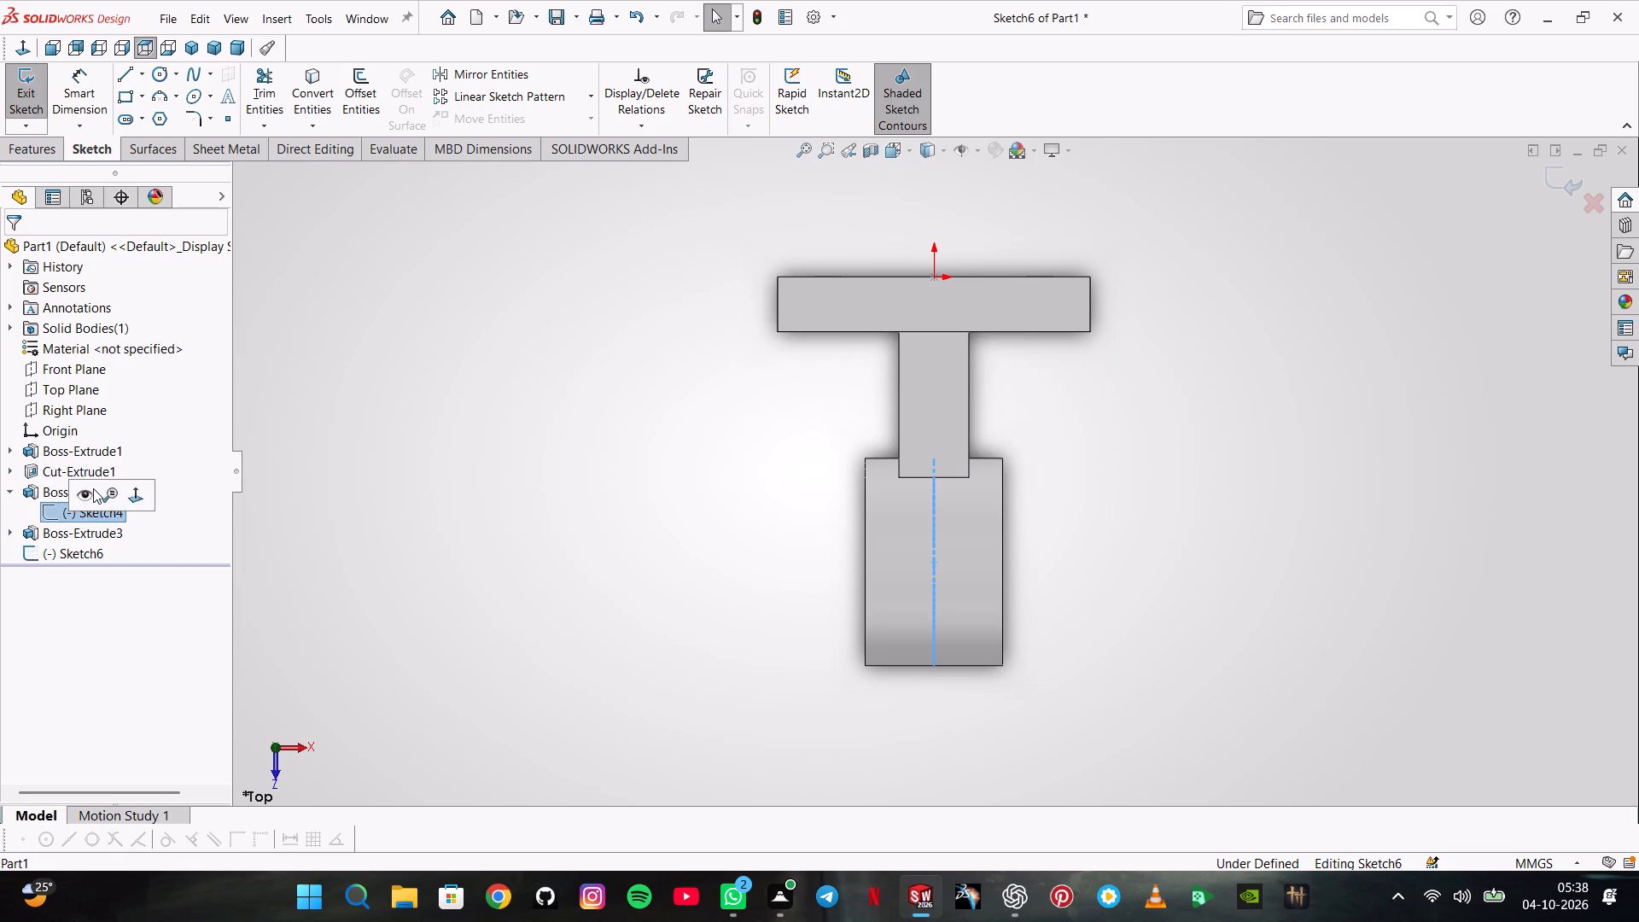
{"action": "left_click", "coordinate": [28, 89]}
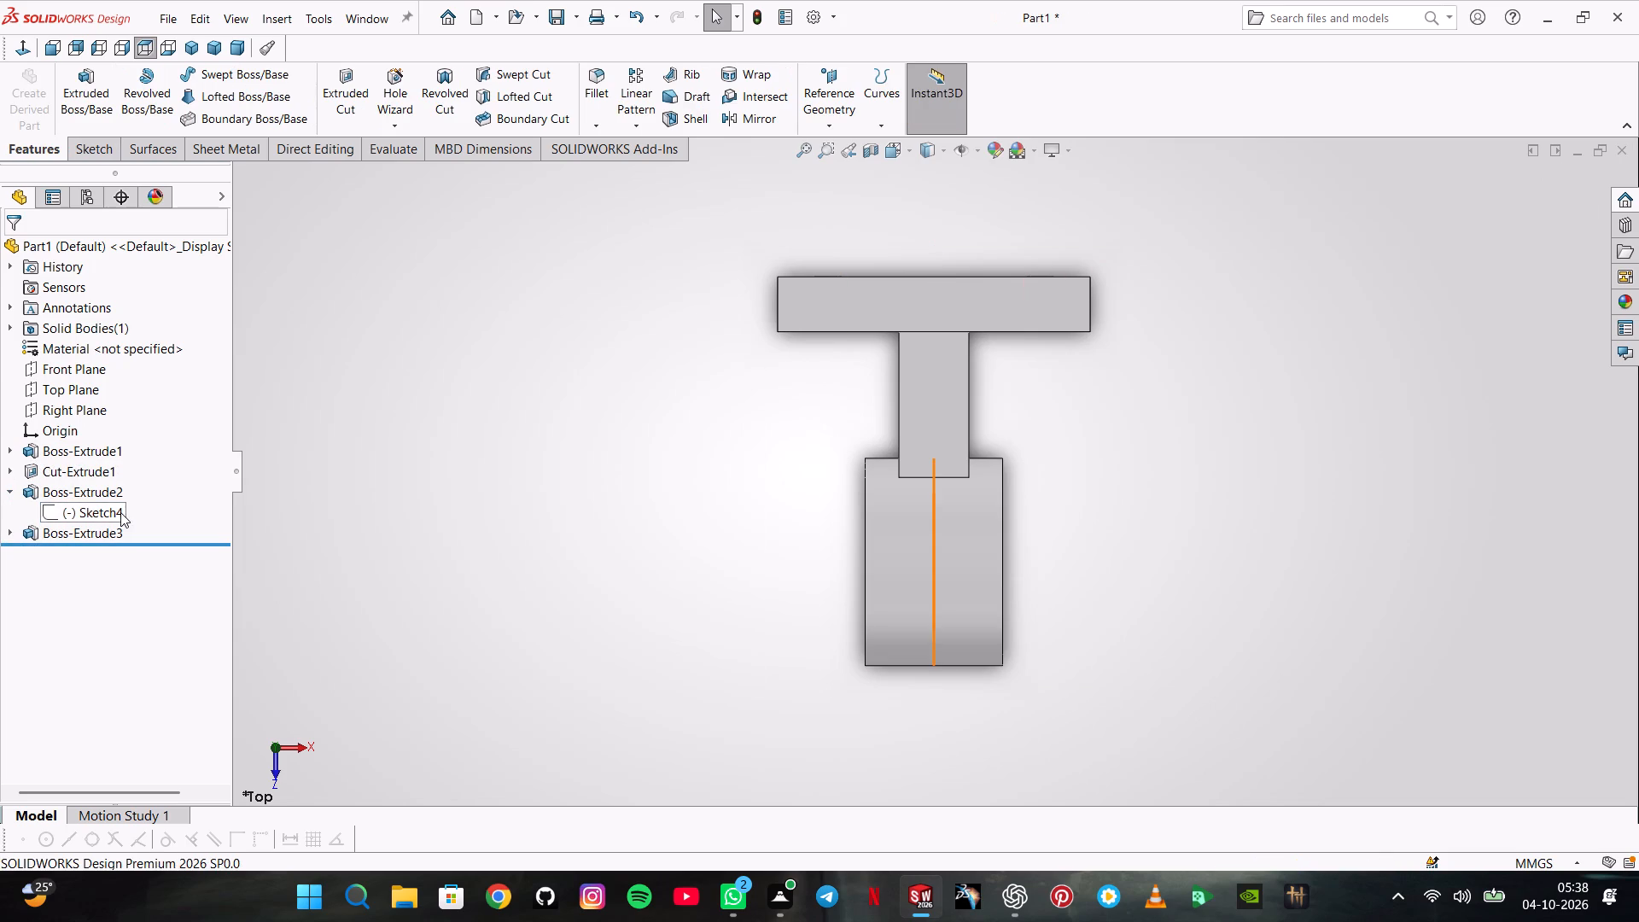
Edit the ring's profile sketch, dimension the circles' centre 80 mm from the origin, and exit the sketch.
{"action": "left_click", "coordinate": [120, 512]}
{"action": "left_click", "coordinate": [138, 456]}
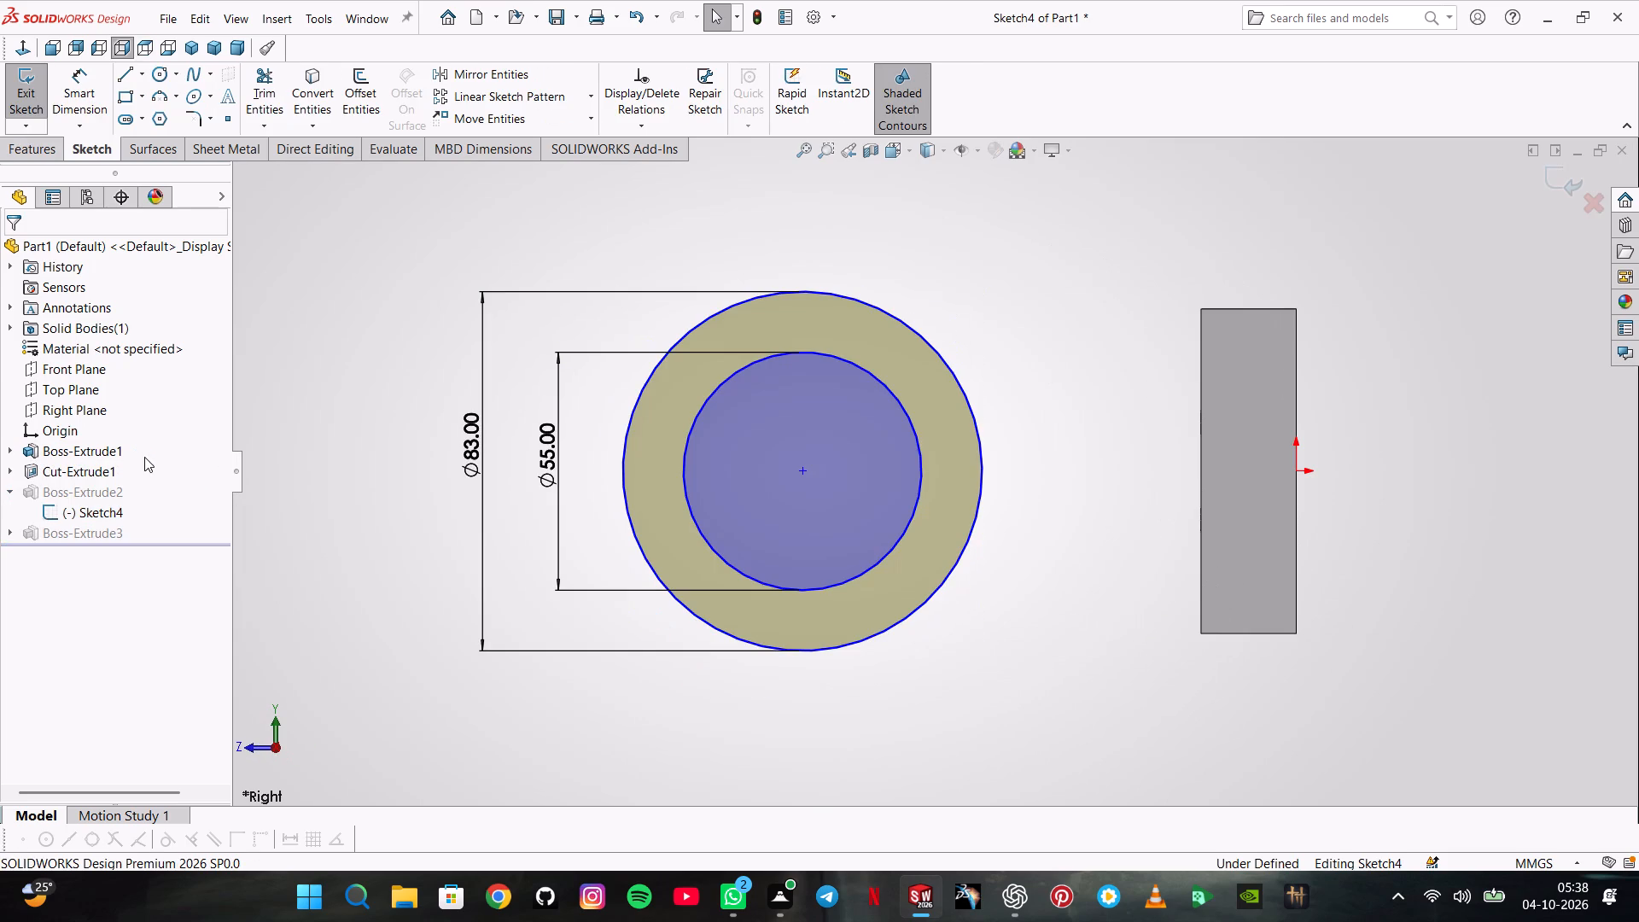
{"action": "left_click", "coordinate": [73, 74]}
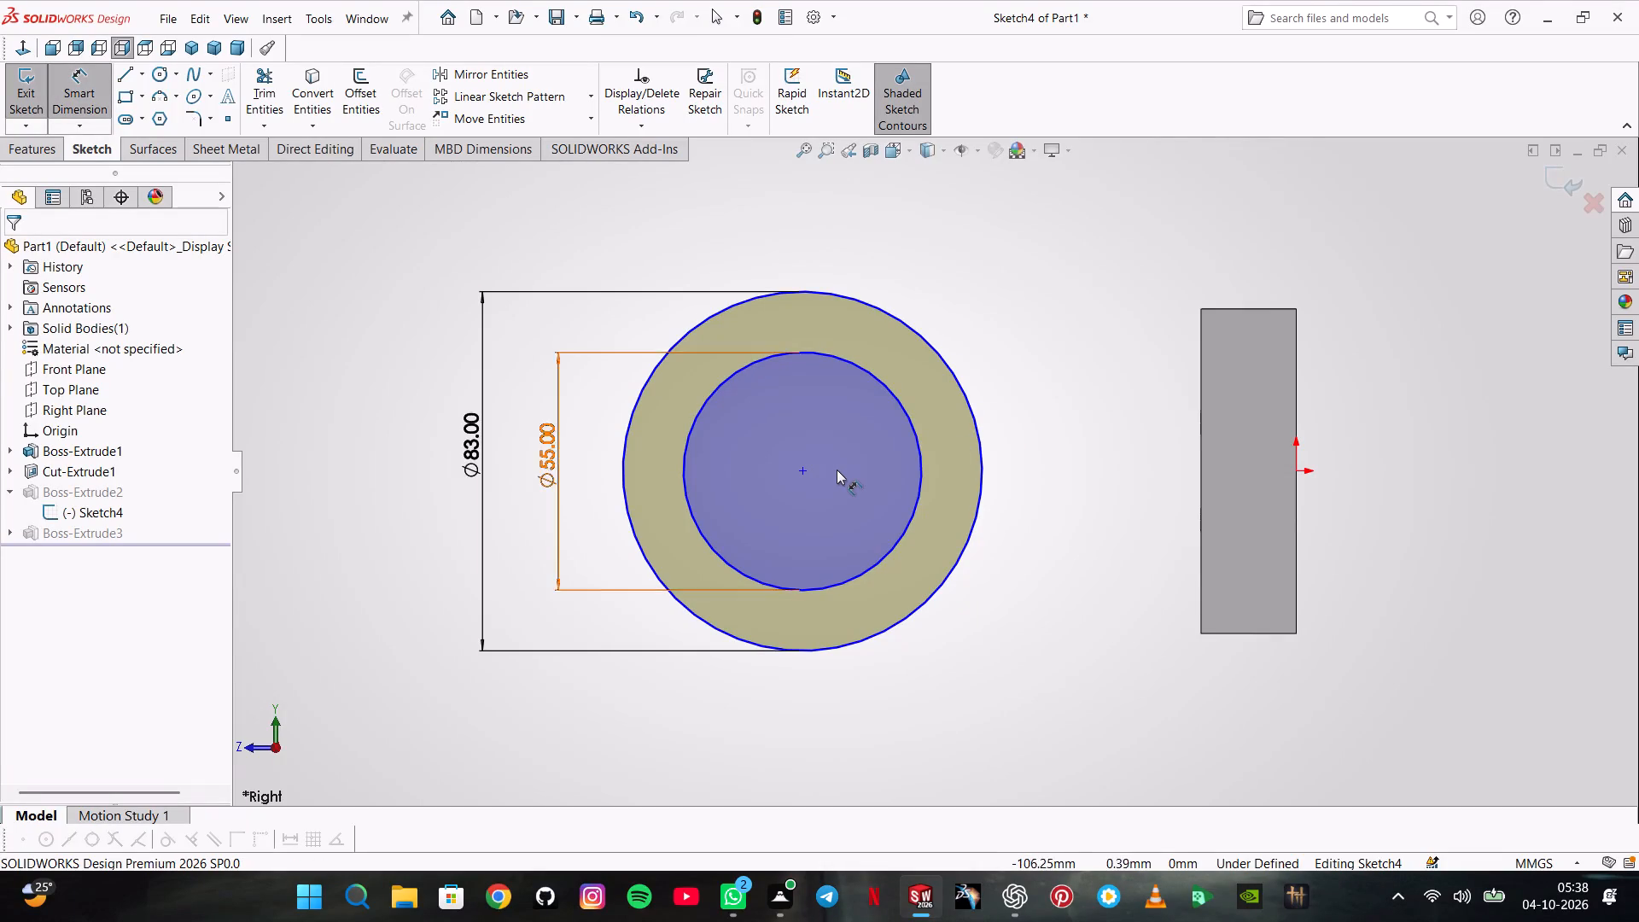
{"action": "left_click", "coordinate": [803, 470]}
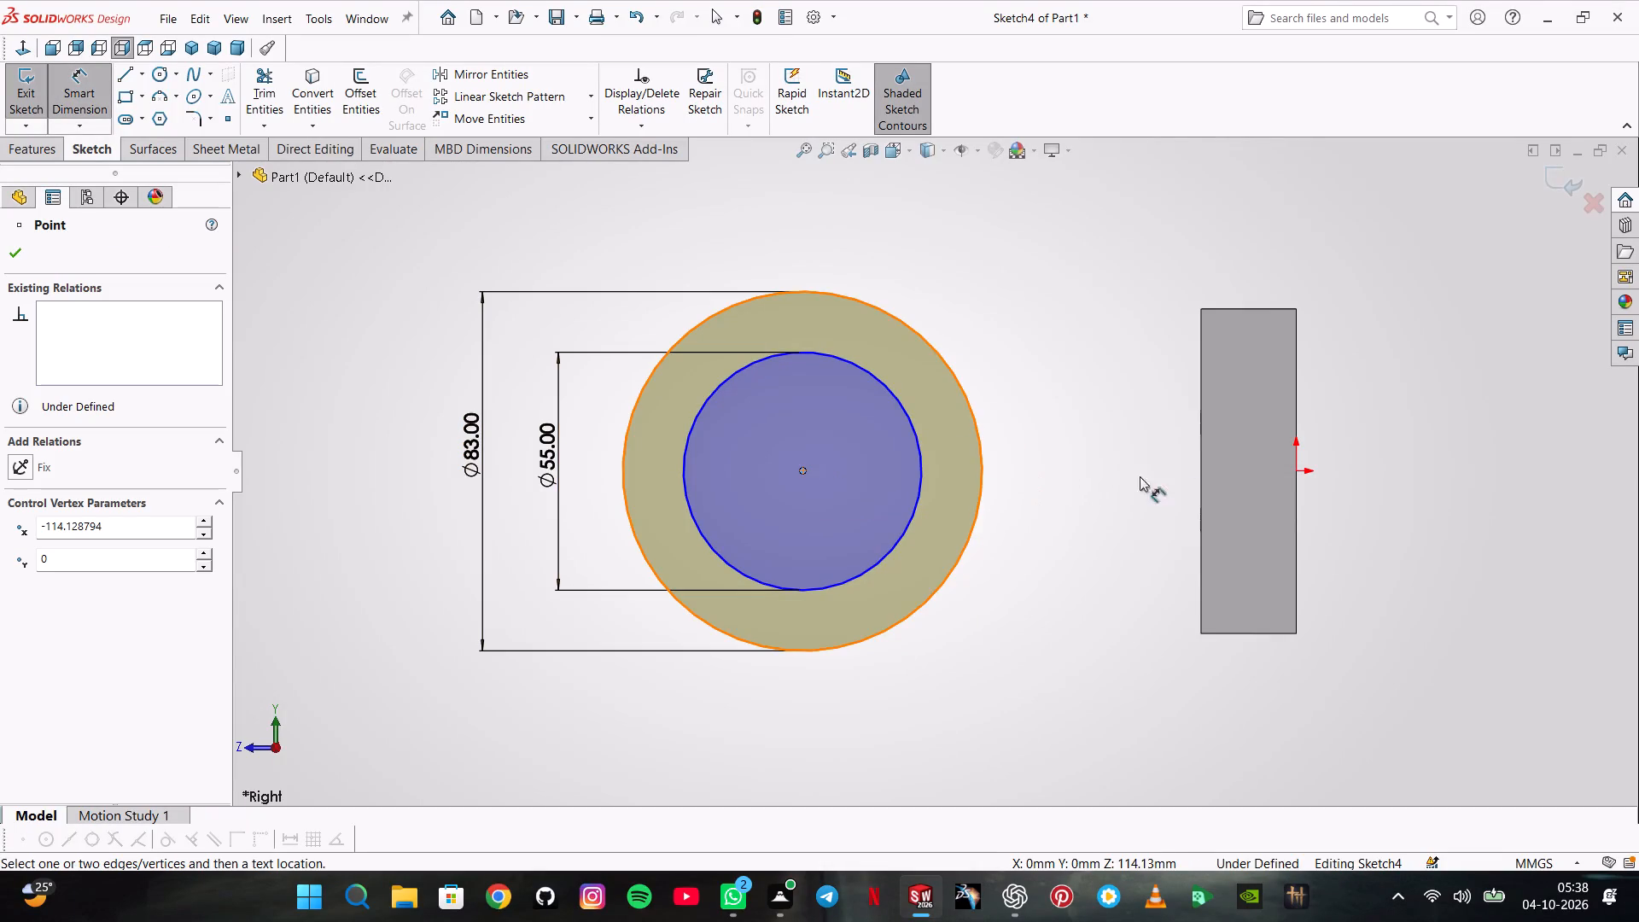
{"action": "left_click", "coordinate": [1300, 471]}
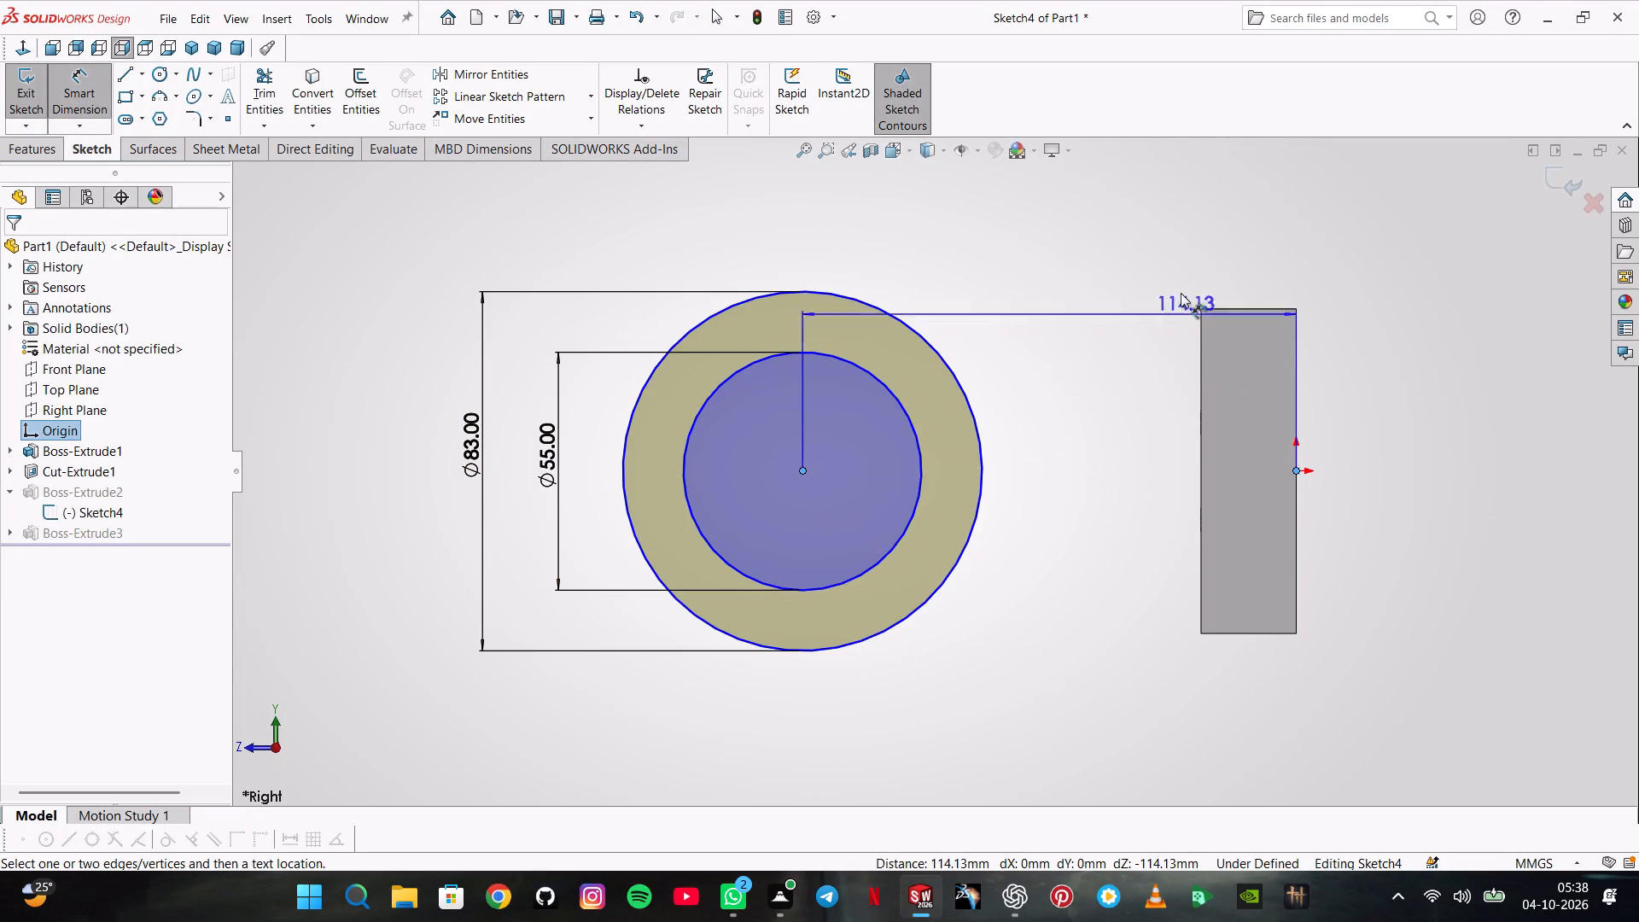
{"action": "left_click", "coordinate": [1163, 219]}
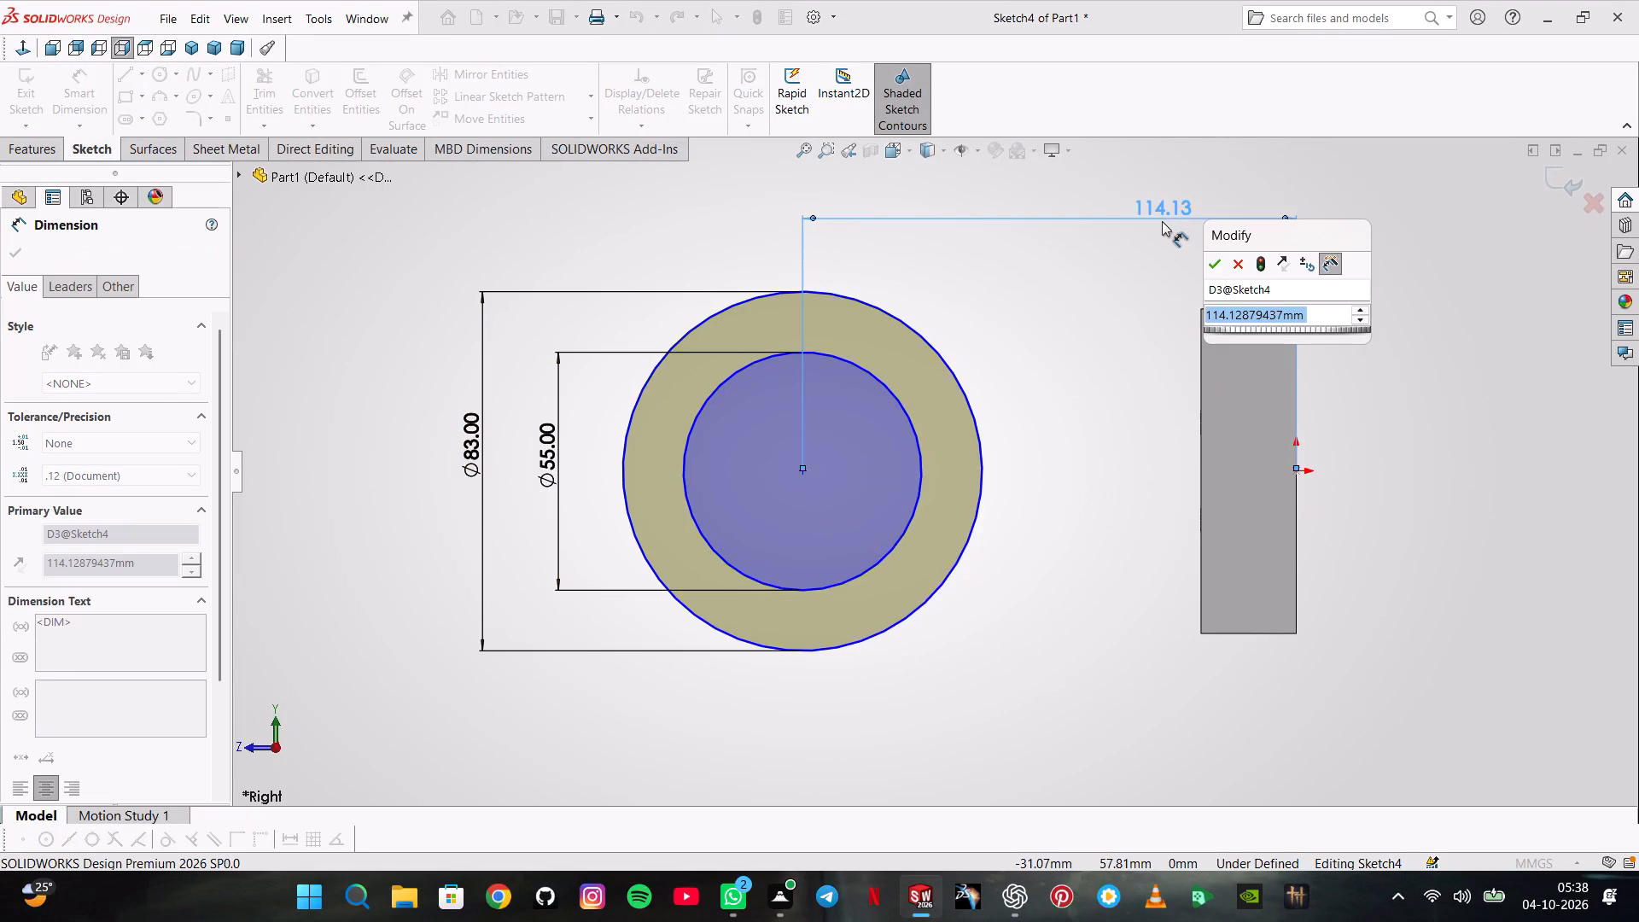
{"action": "key", "text": "8"}
{"action": "key", "text": "0"}
{"action": "key", "text": "Return"}
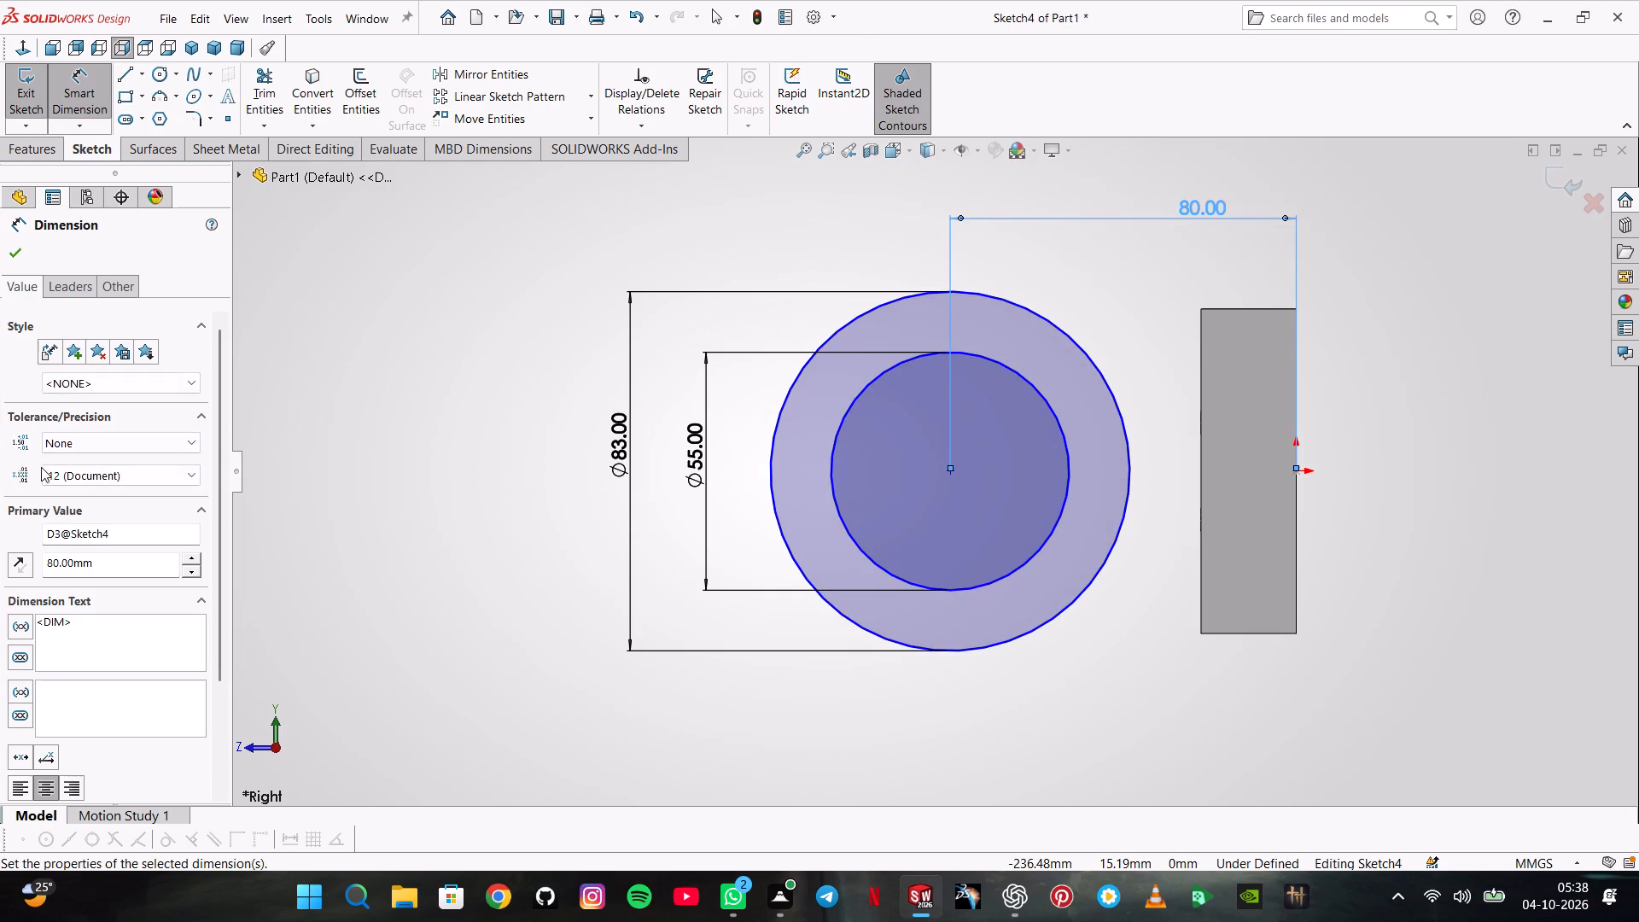
{"action": "left_click", "coordinate": [9, 270]}
{"action": "left_click", "coordinate": [9, 259]}
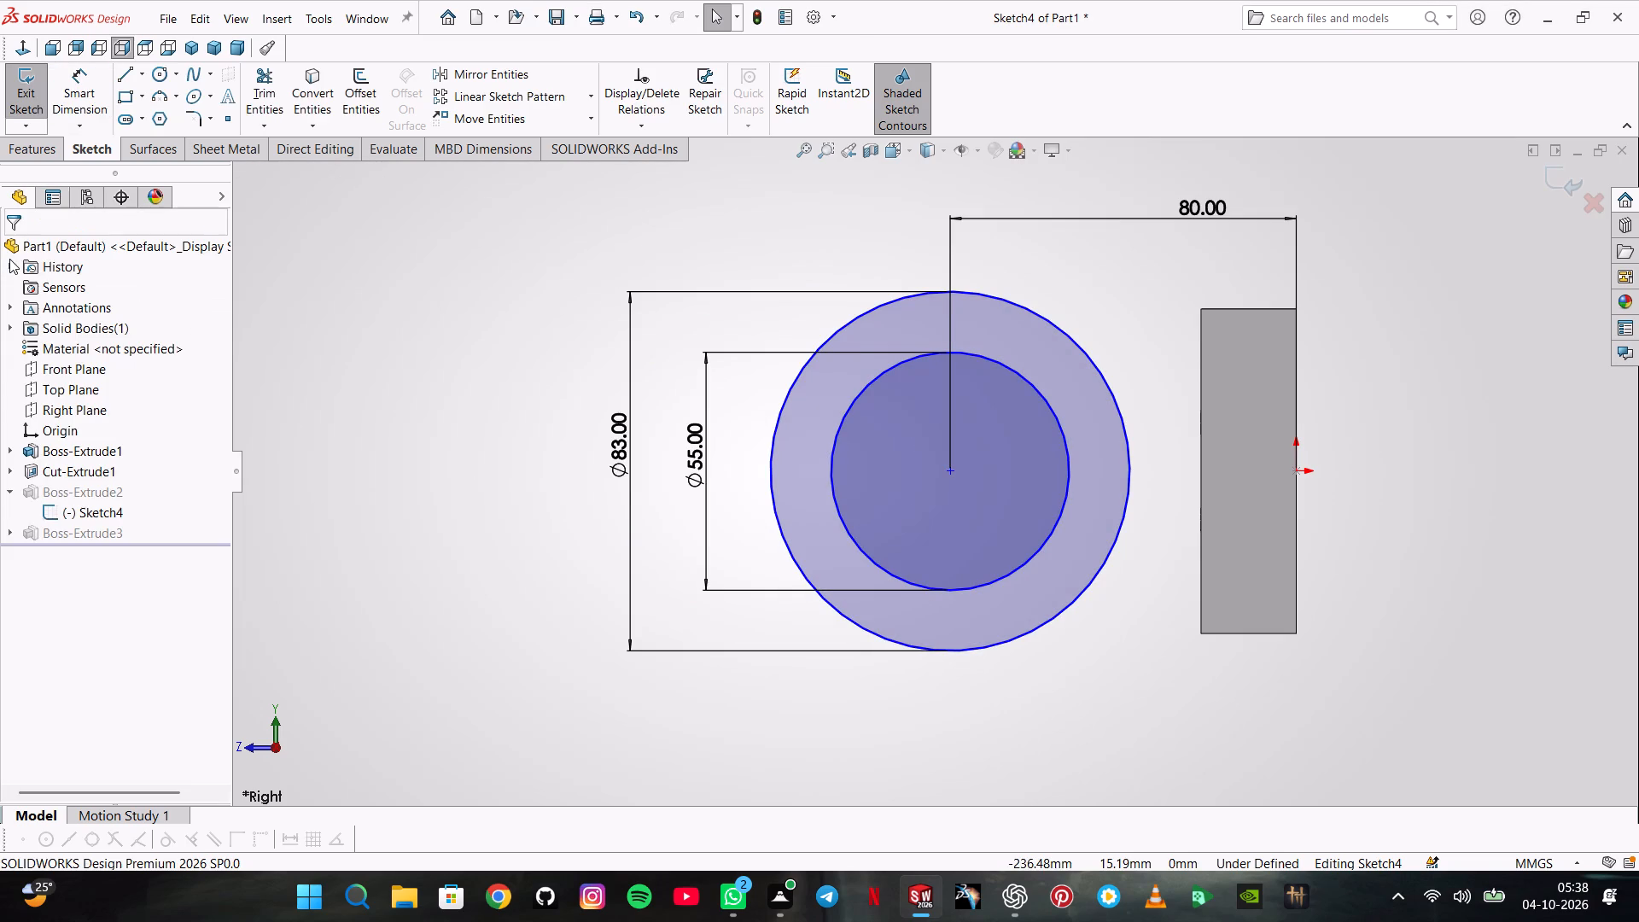
{"action": "left_click", "coordinate": [25, 94]}
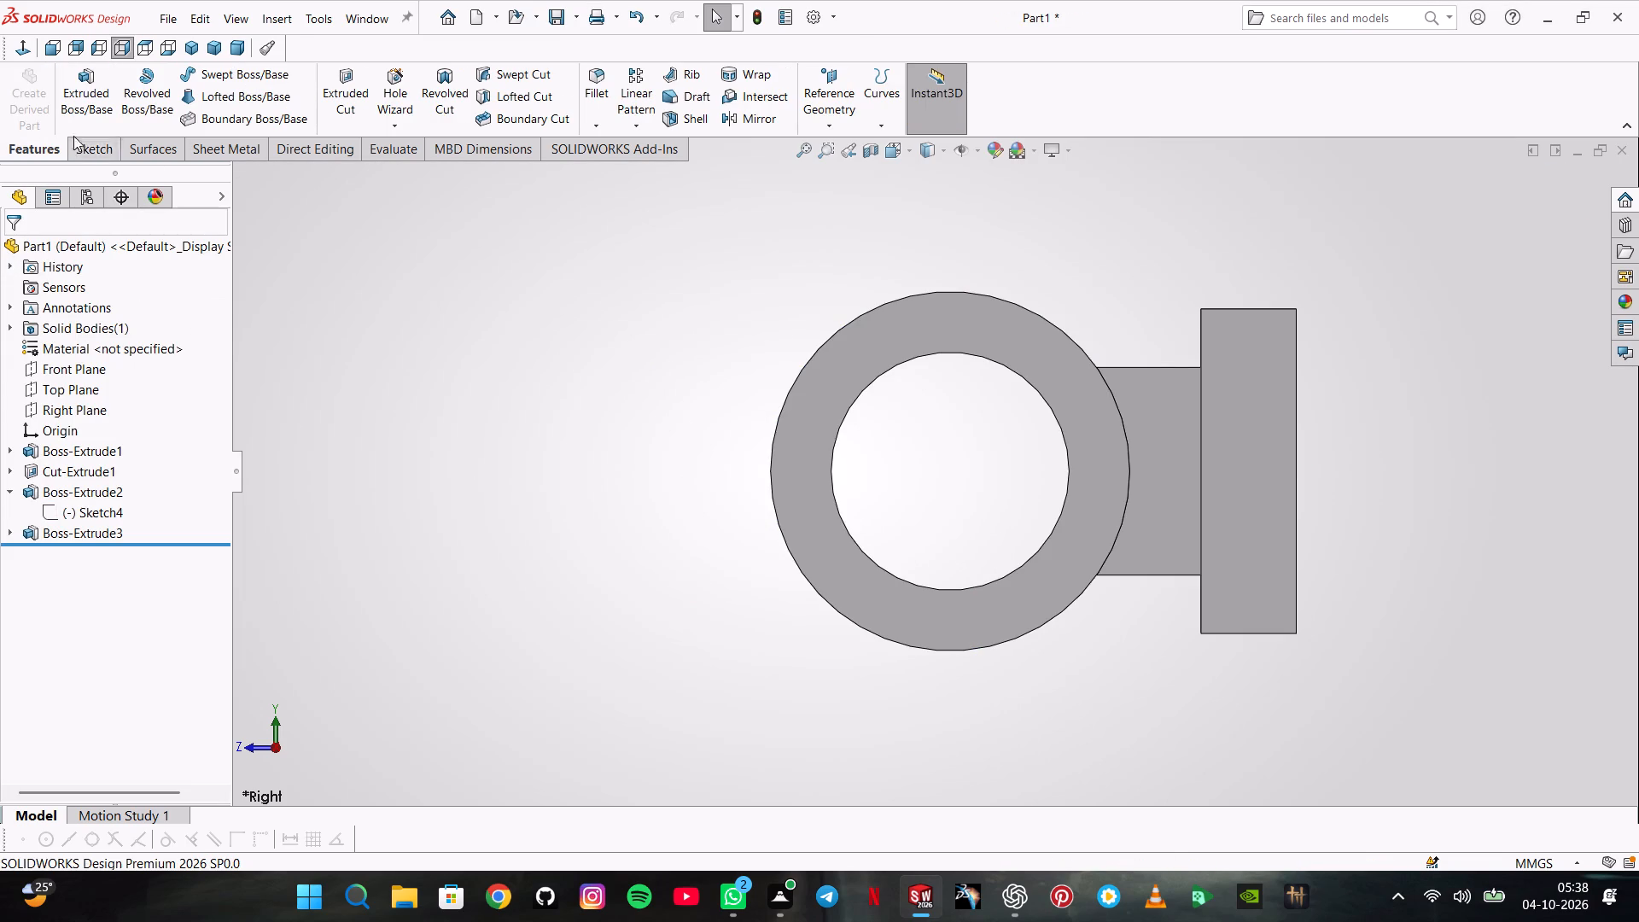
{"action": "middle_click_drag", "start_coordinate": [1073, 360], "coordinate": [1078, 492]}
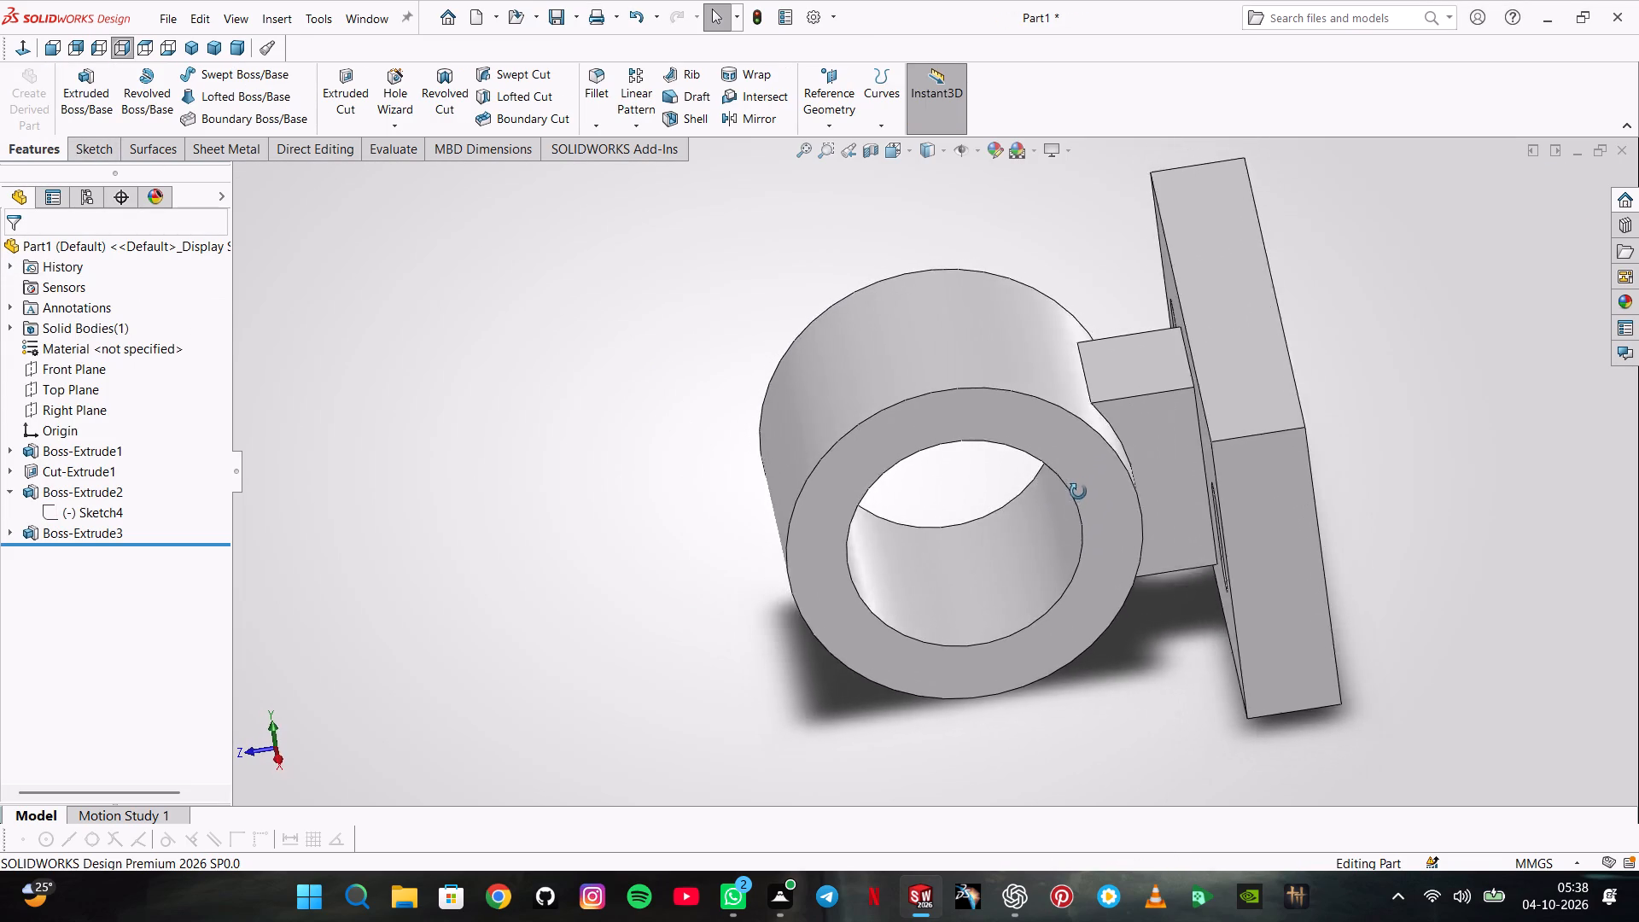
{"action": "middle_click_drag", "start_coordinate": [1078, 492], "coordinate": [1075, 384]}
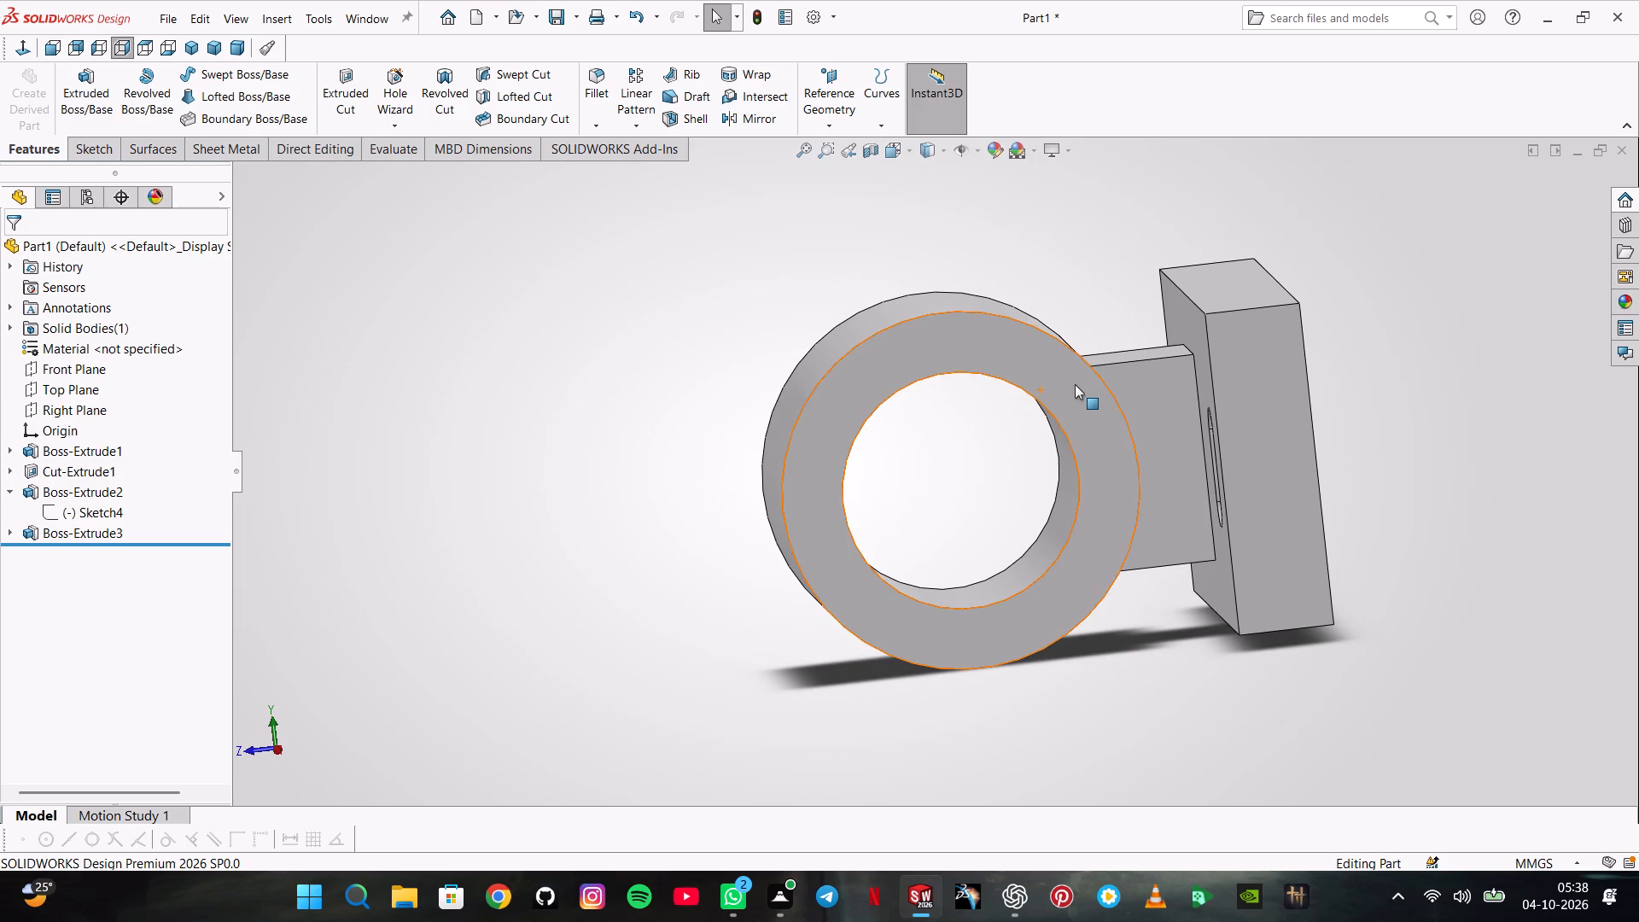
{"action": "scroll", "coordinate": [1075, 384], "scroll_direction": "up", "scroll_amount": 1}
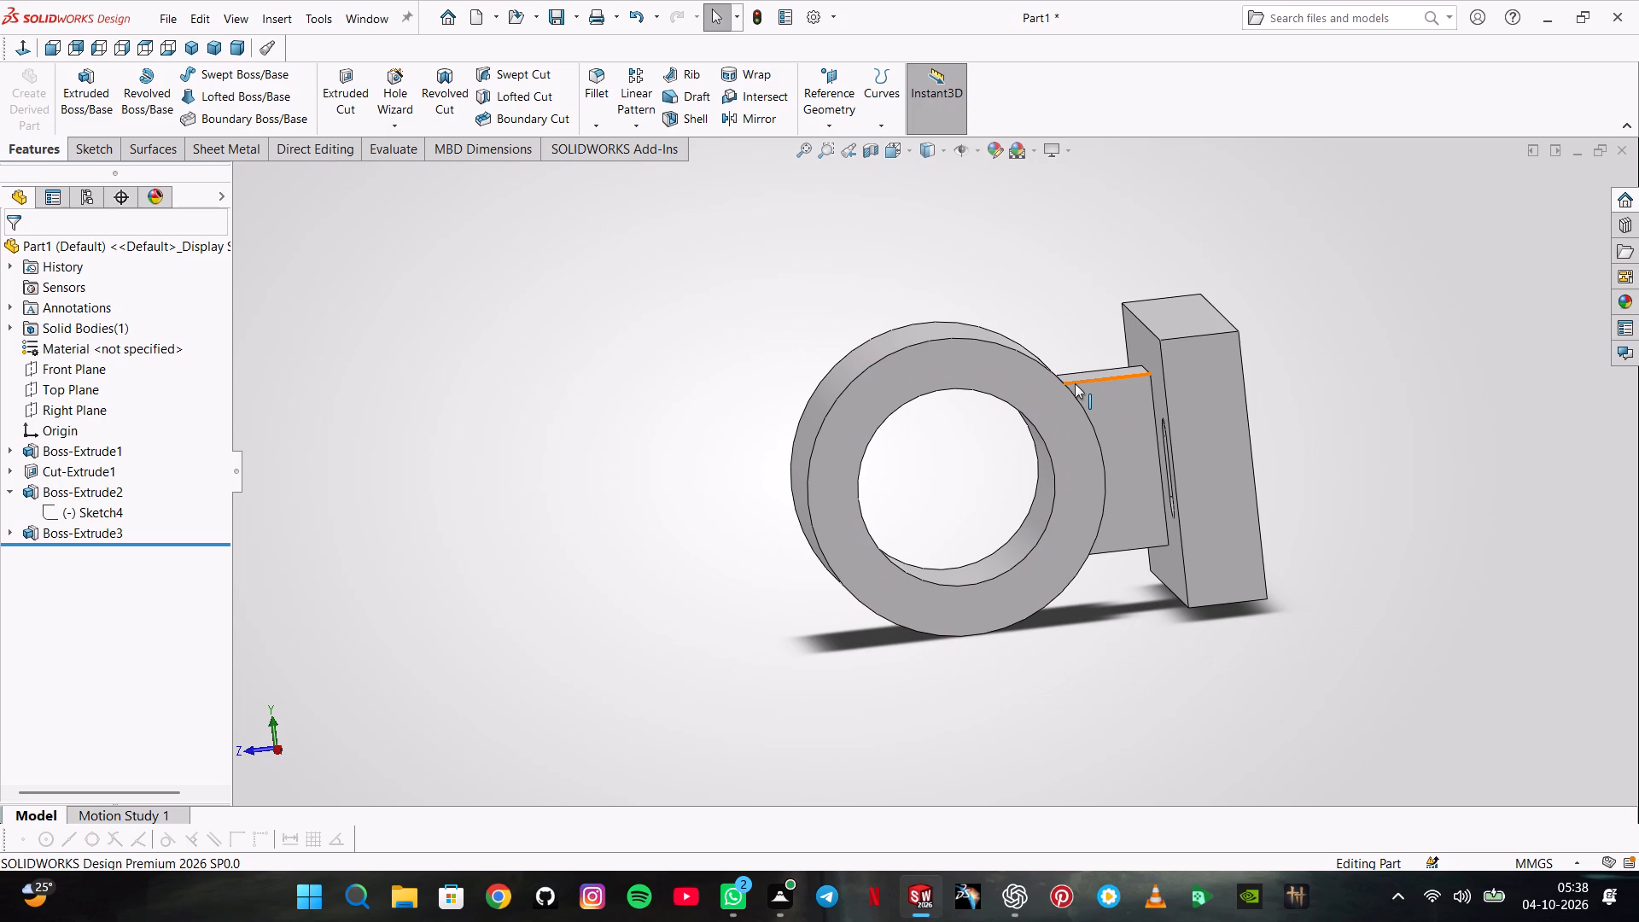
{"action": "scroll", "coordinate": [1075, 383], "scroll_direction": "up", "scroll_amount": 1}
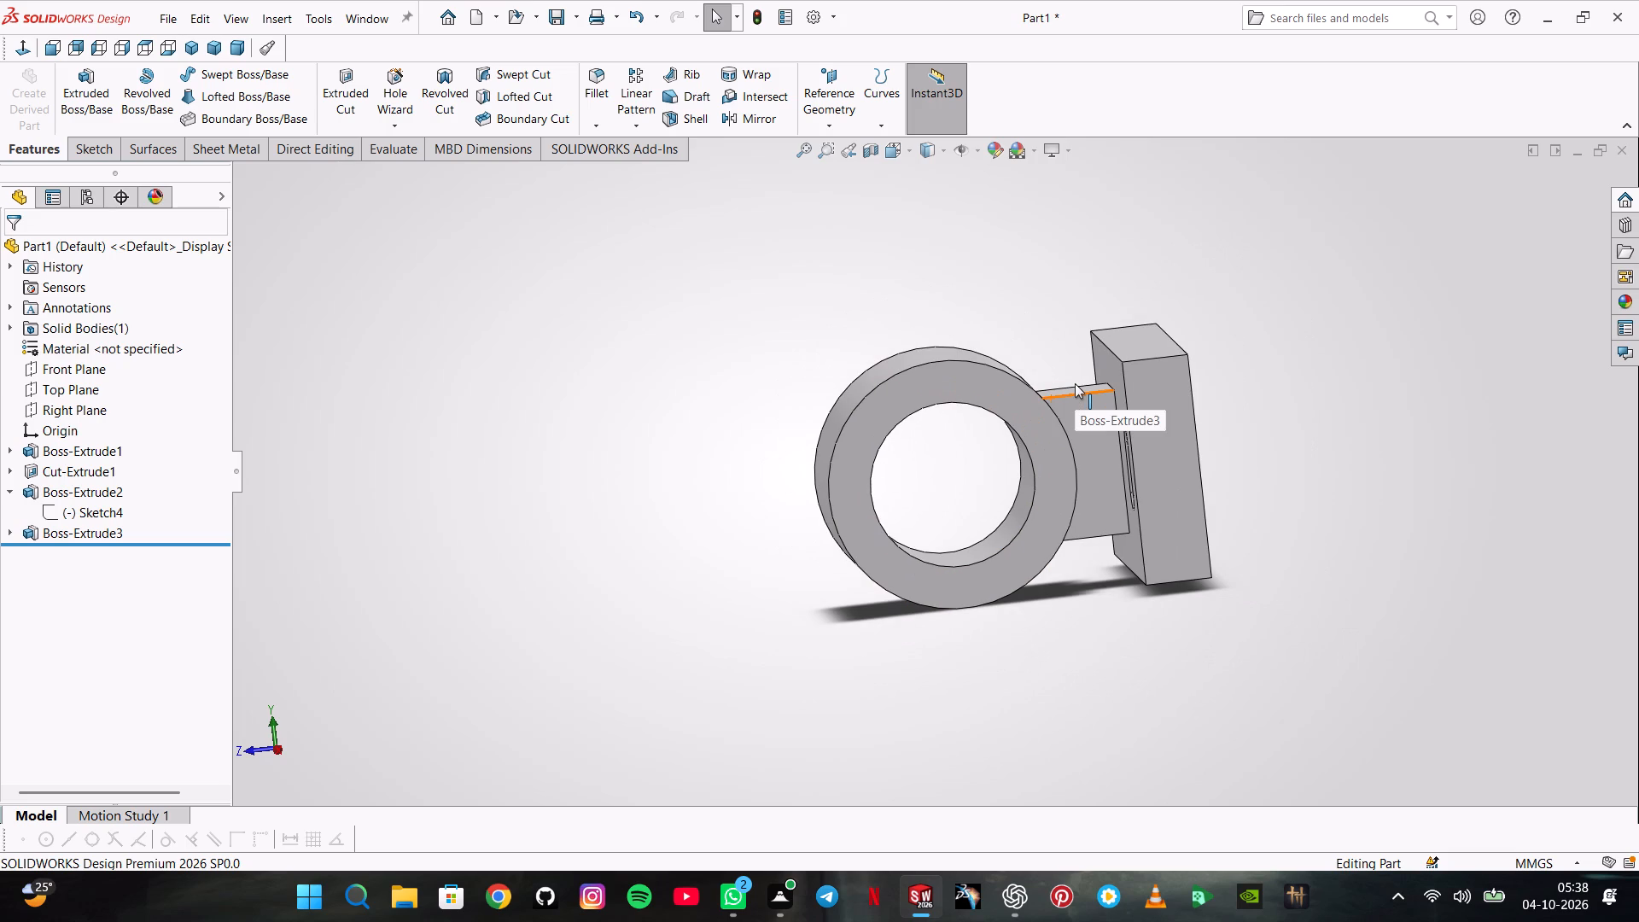
Edit the ring's profile sketch and draw a horizontal centreline about 62 mm long from the circles' centre, away from the block.
{"action": "left_click", "coordinate": [72, 510]}
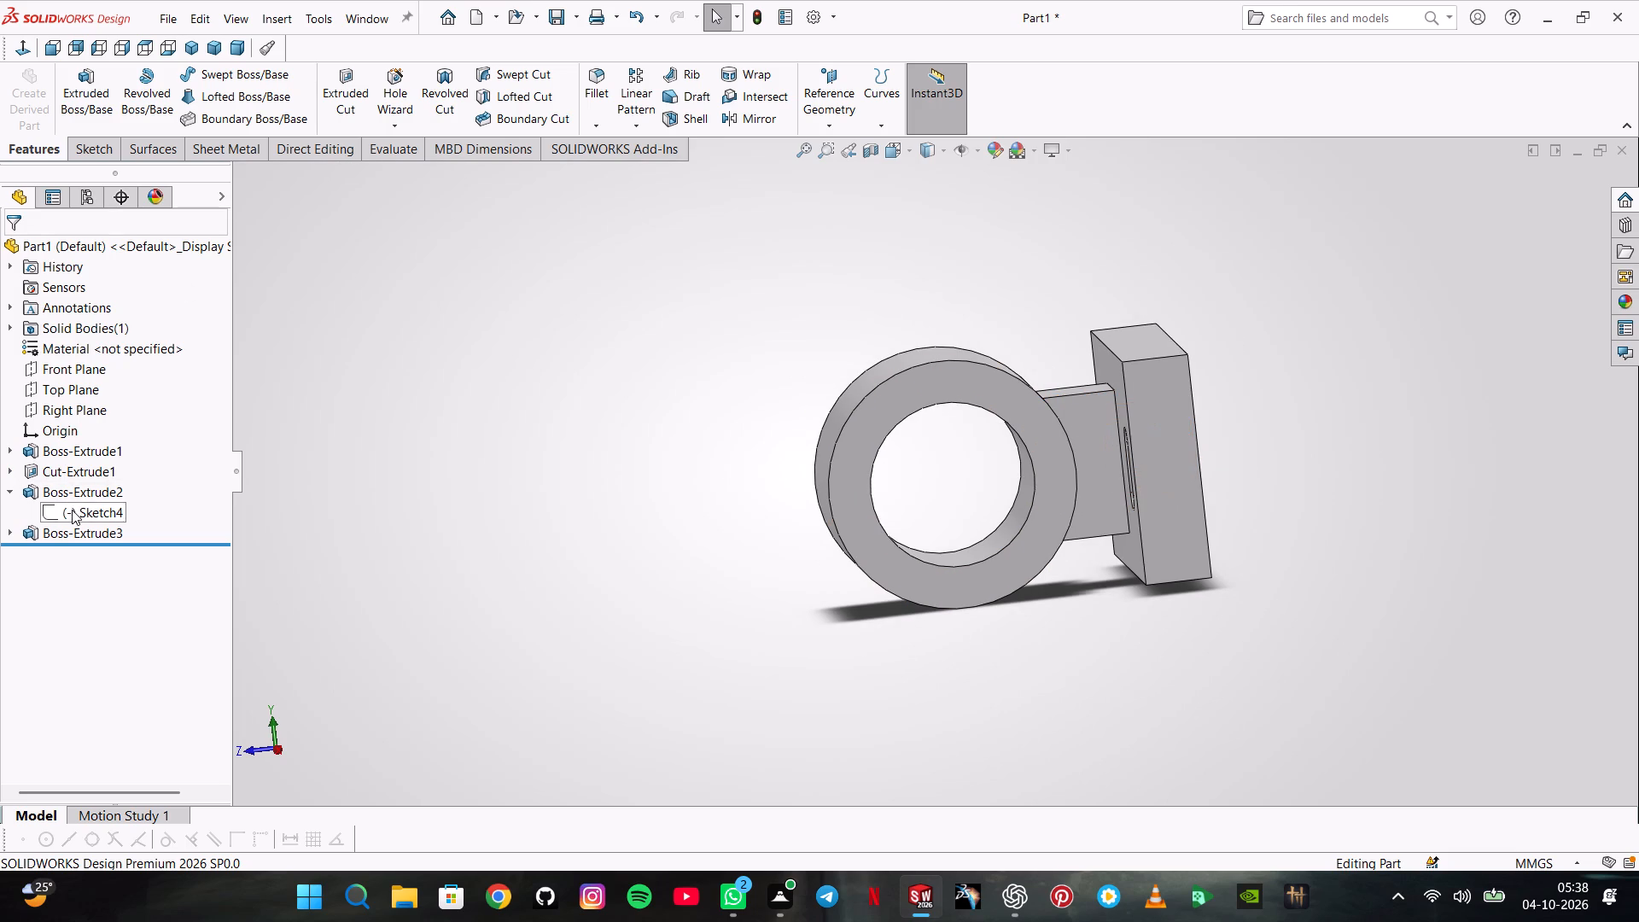
{"action": "left_click", "coordinate": [86, 467]}
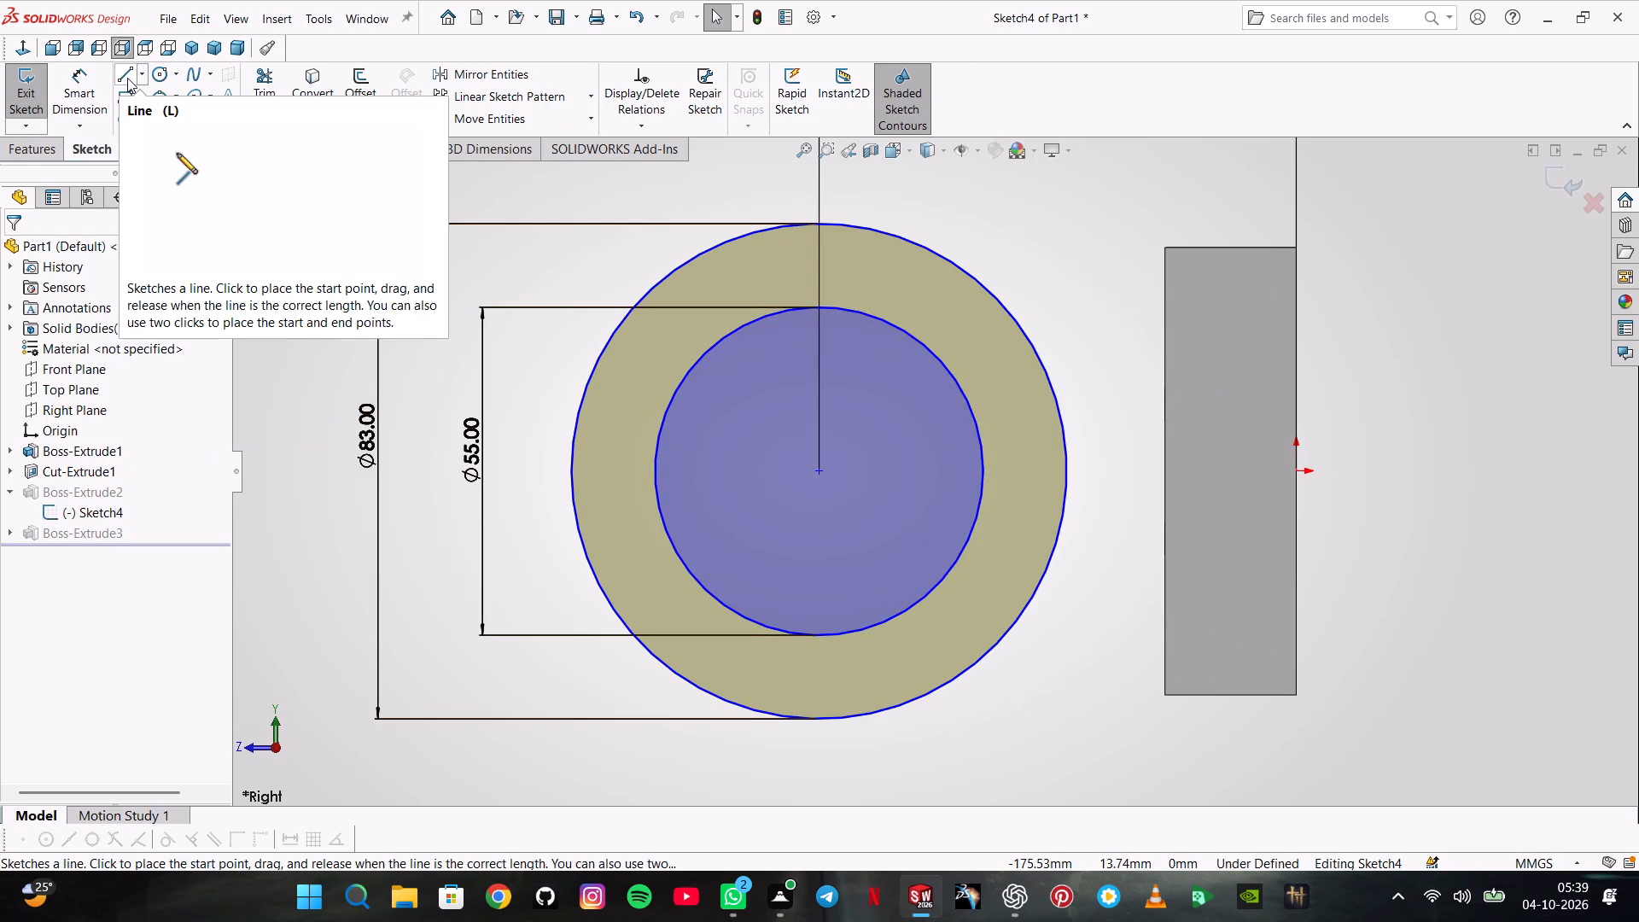
{"action": "left_click", "coordinate": [141, 75]}
{"action": "left_click", "coordinate": [159, 121]}
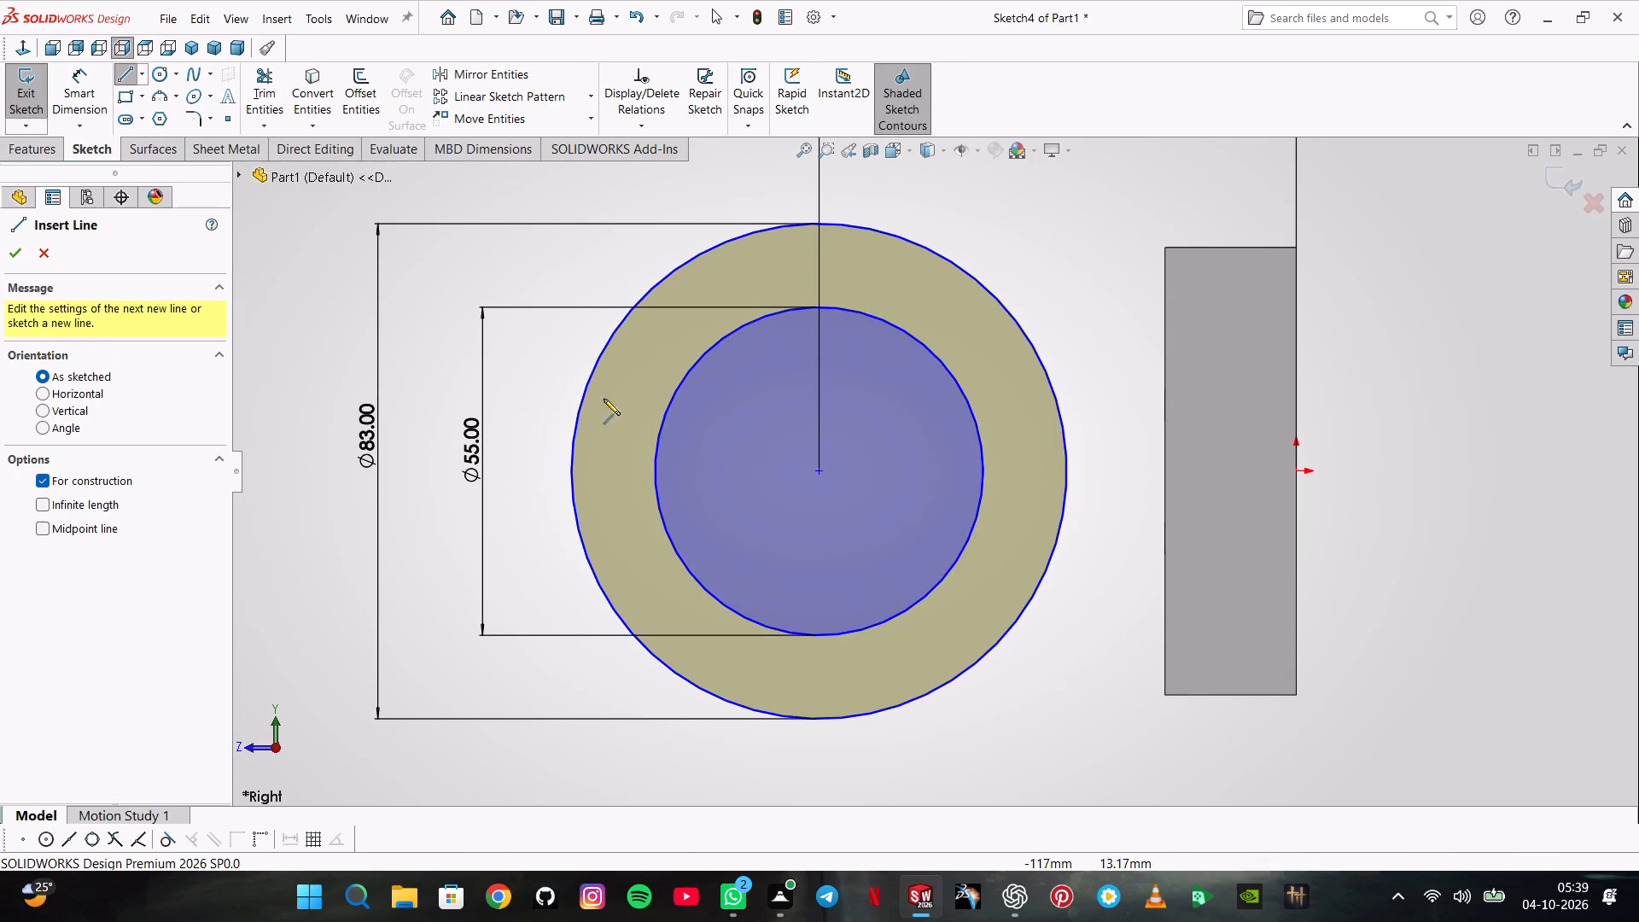
{"action": "left_click", "coordinate": [821, 472]}
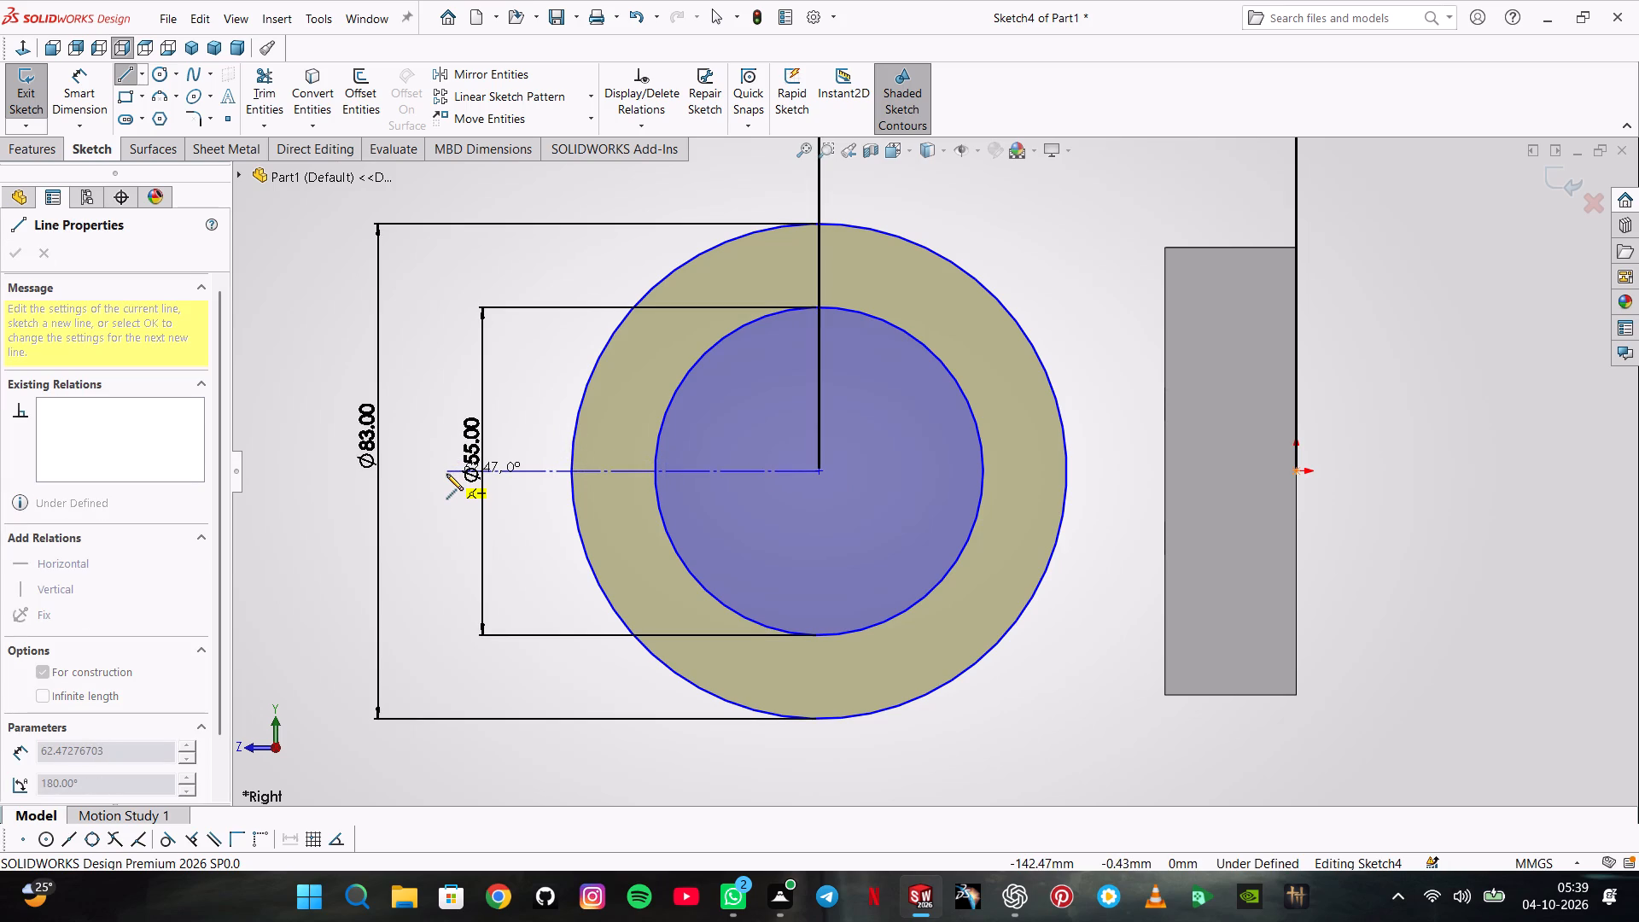
{"action": "left_click", "coordinate": [447, 475]}
{"action": "double_click", "coordinate": [435, 445]}
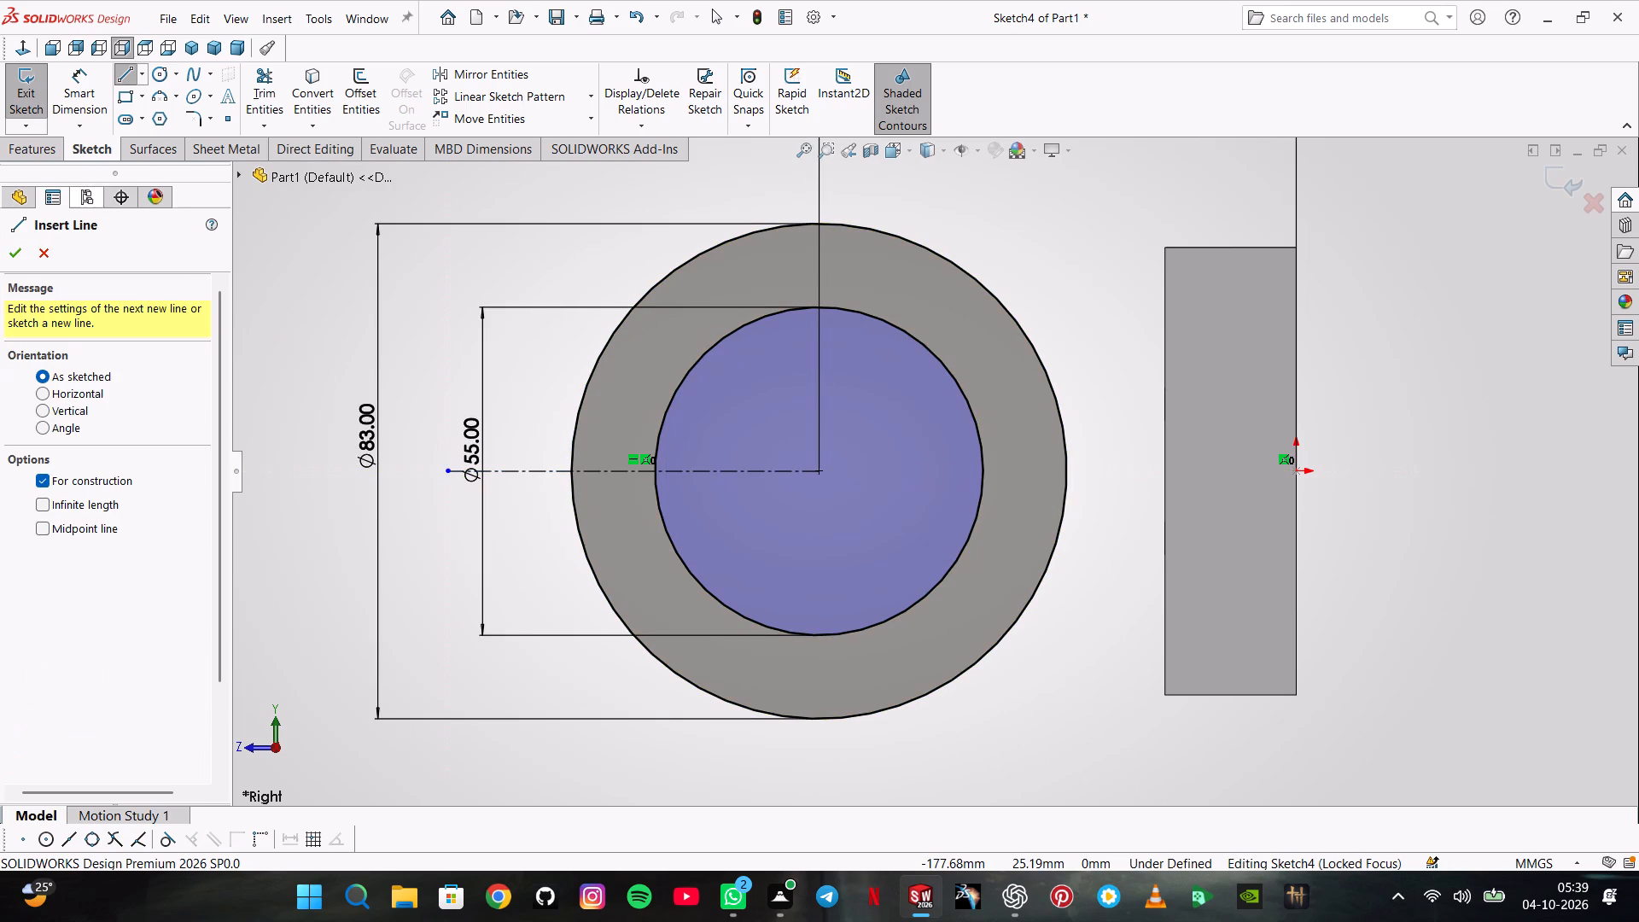
Sketch a horizontal line about 23 mm long just above the centreline, from the inner circle outward past the outer circle.
{"action": "left_click", "coordinate": [128, 65]}
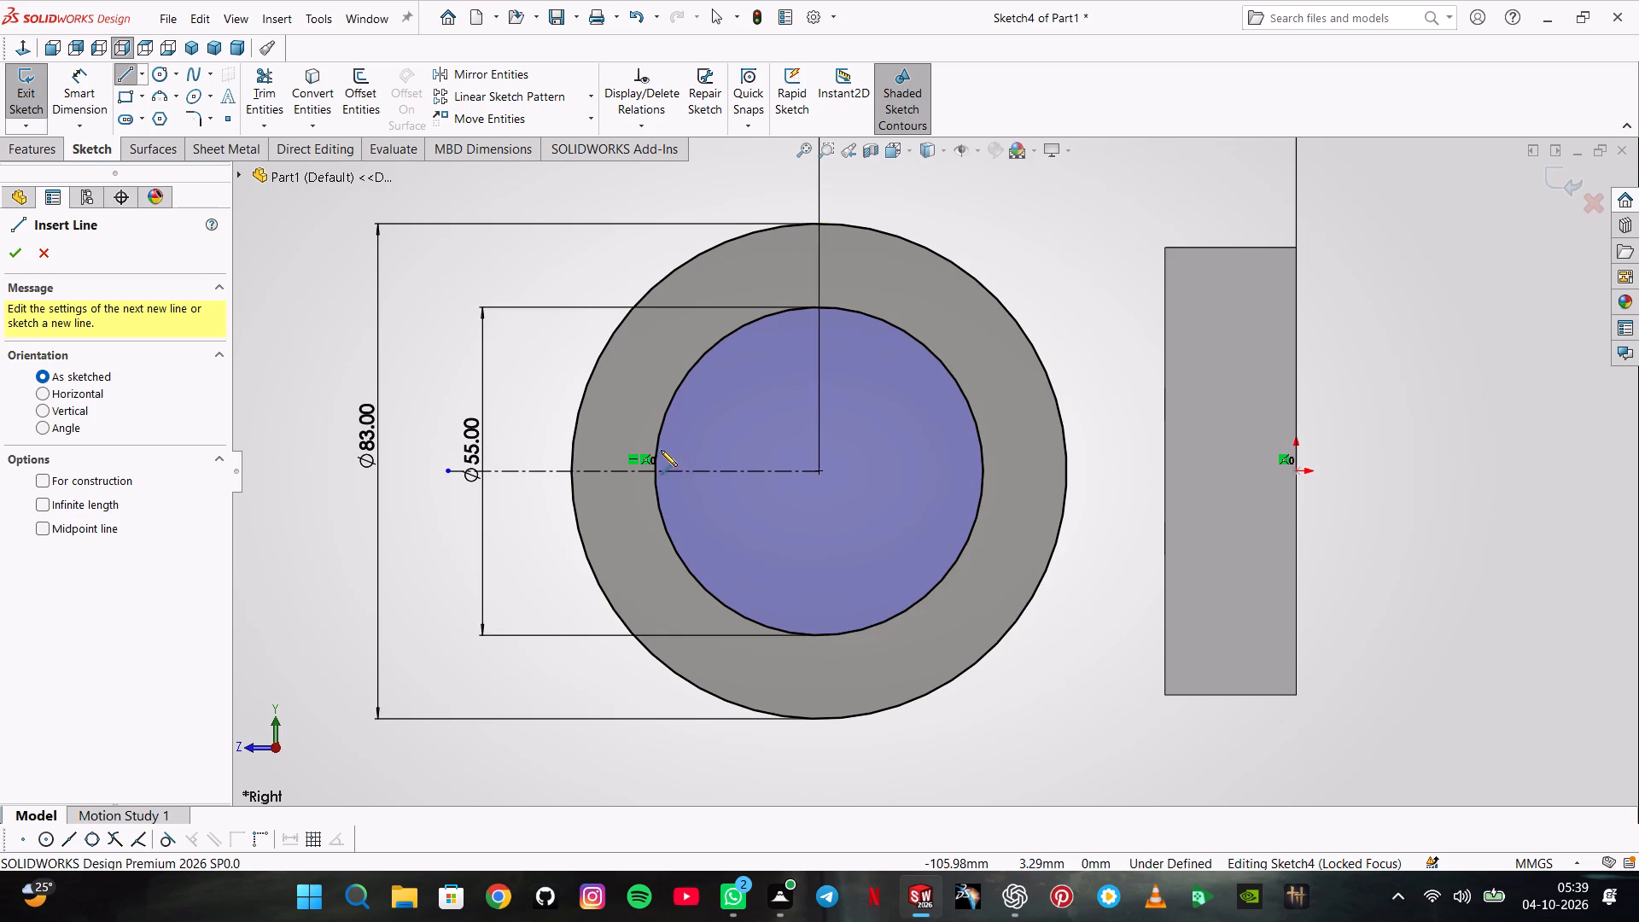
{"action": "left_click", "coordinate": [658, 449]}
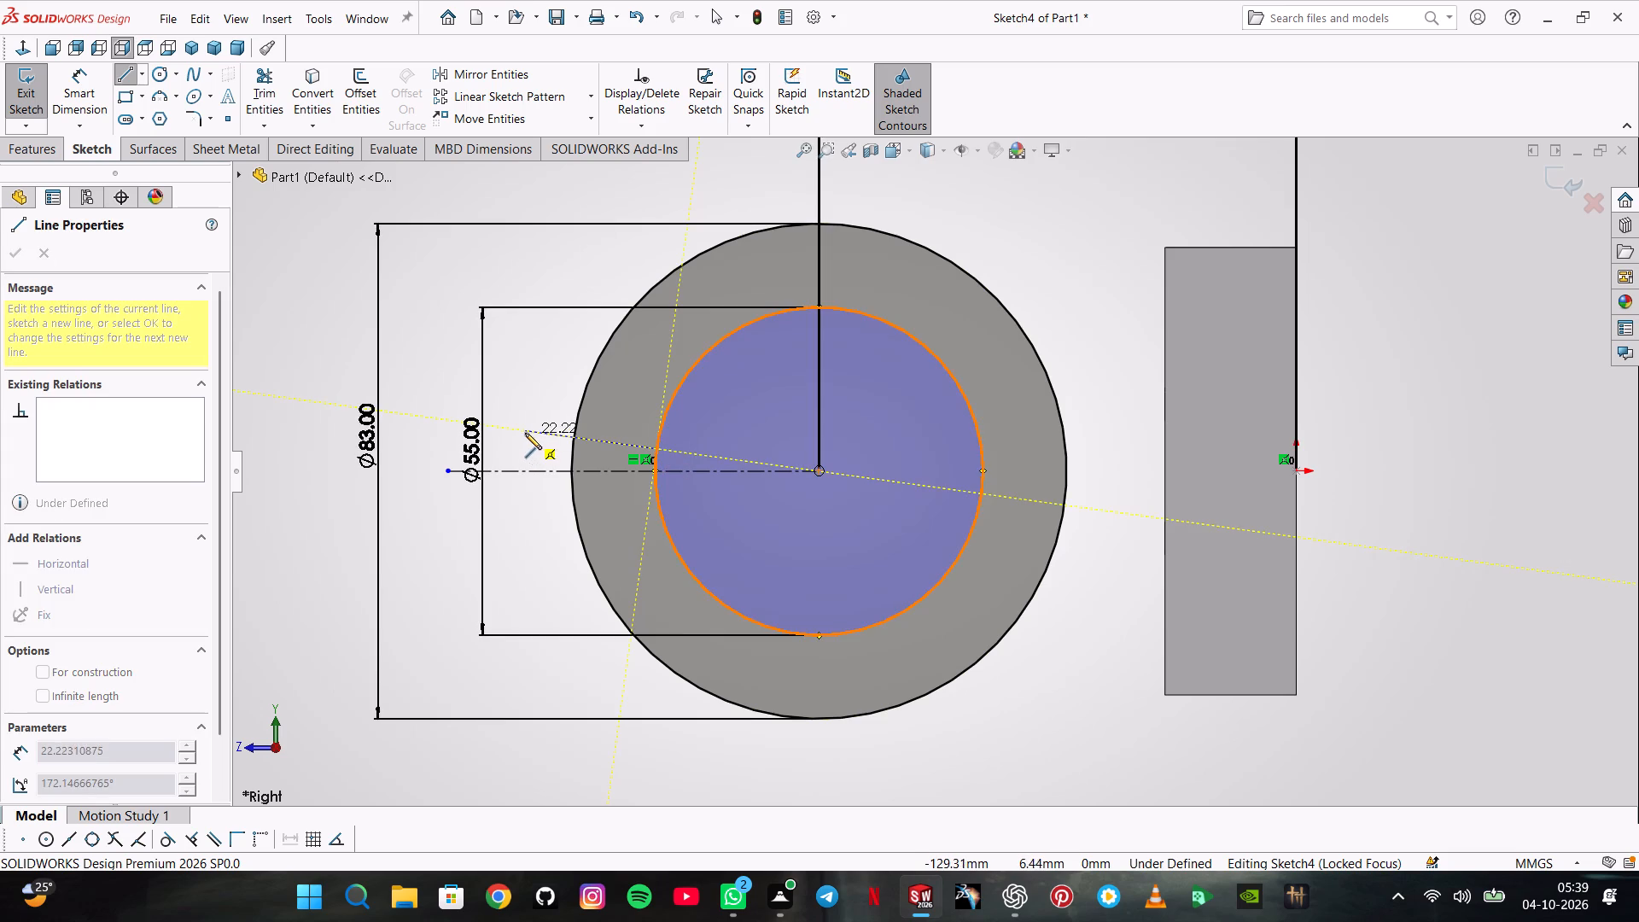
{"action": "left_click", "coordinate": [522, 450]}
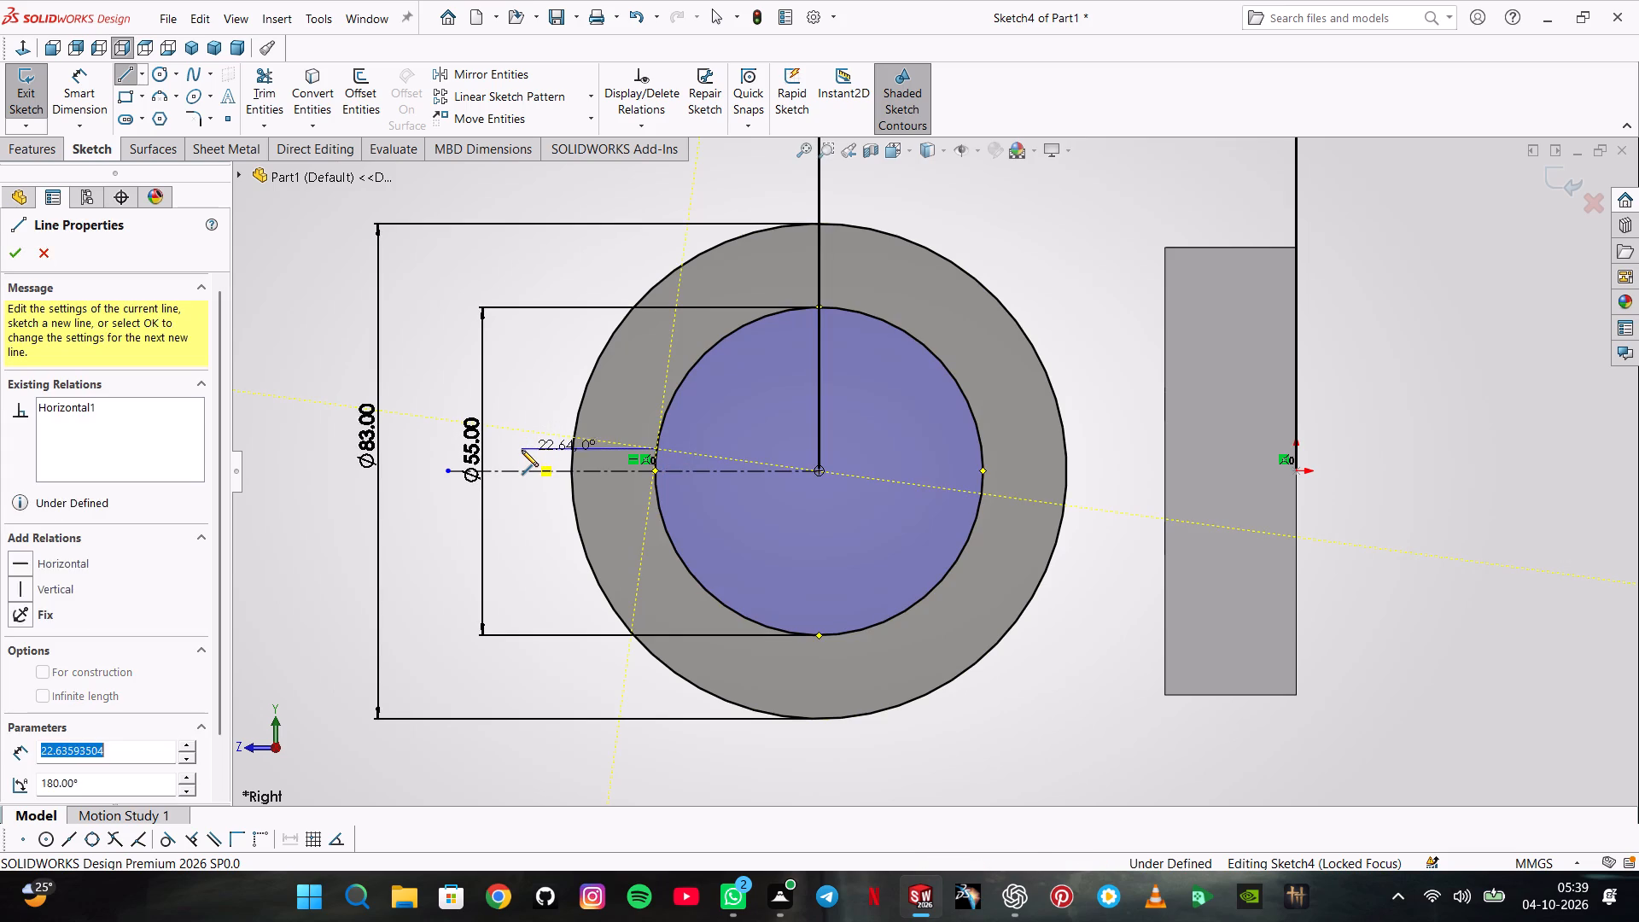
{"action": "triple_click", "coordinate": [518, 410]}
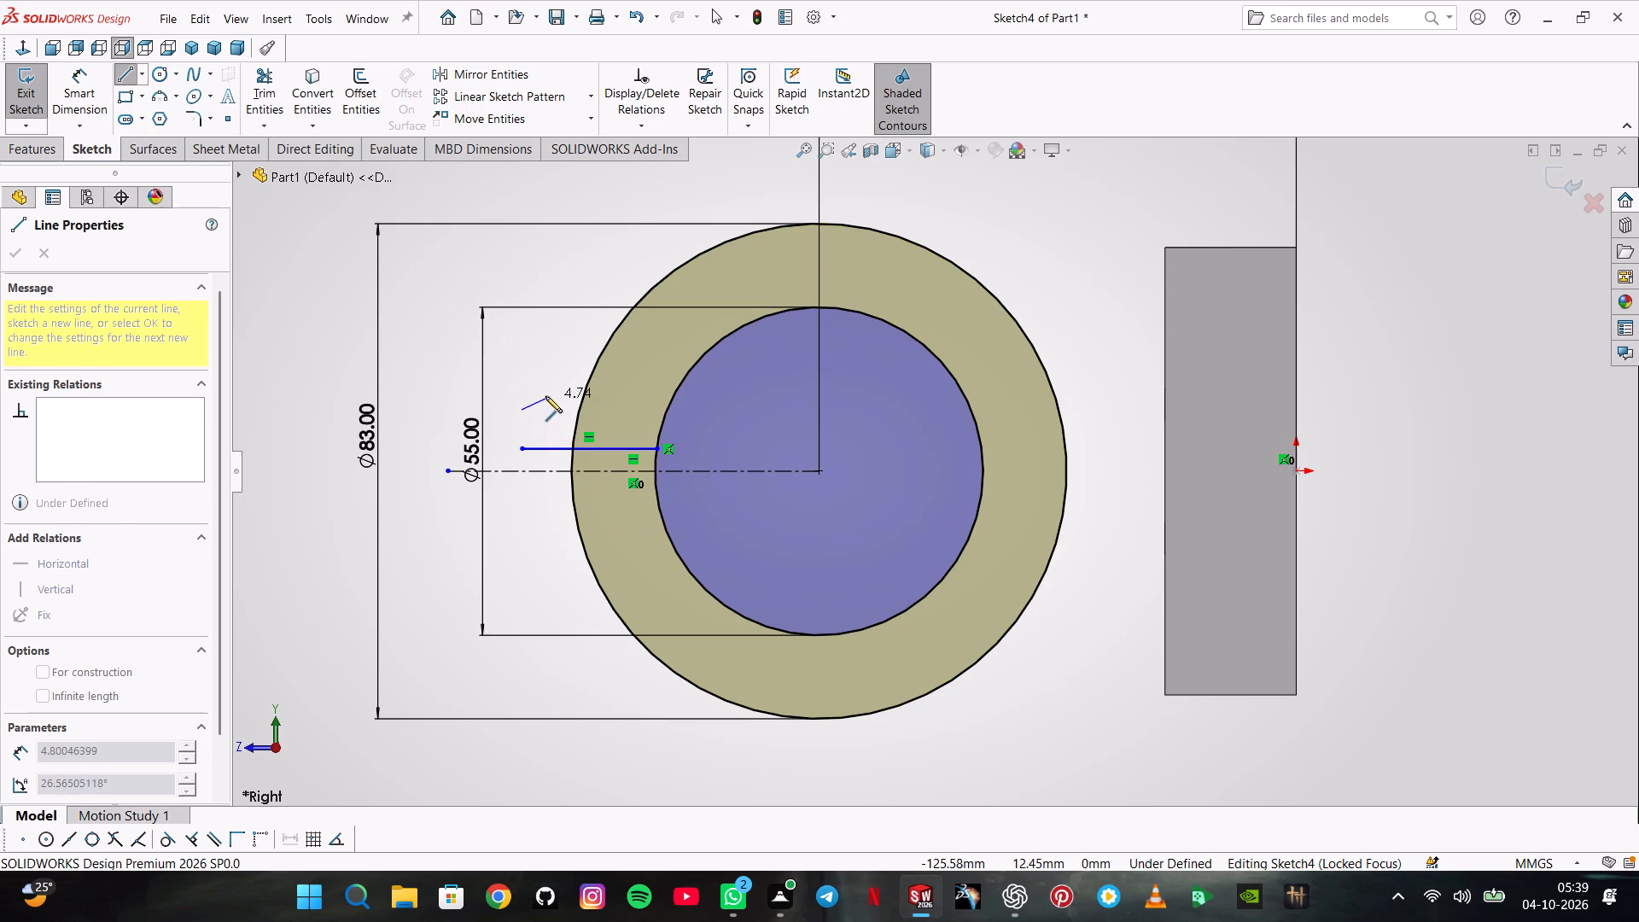
{"action": "key", "text": "Escape"}
Mirror the short horizontal line about the centreline.
{"action": "left_click", "coordinate": [472, 78]}
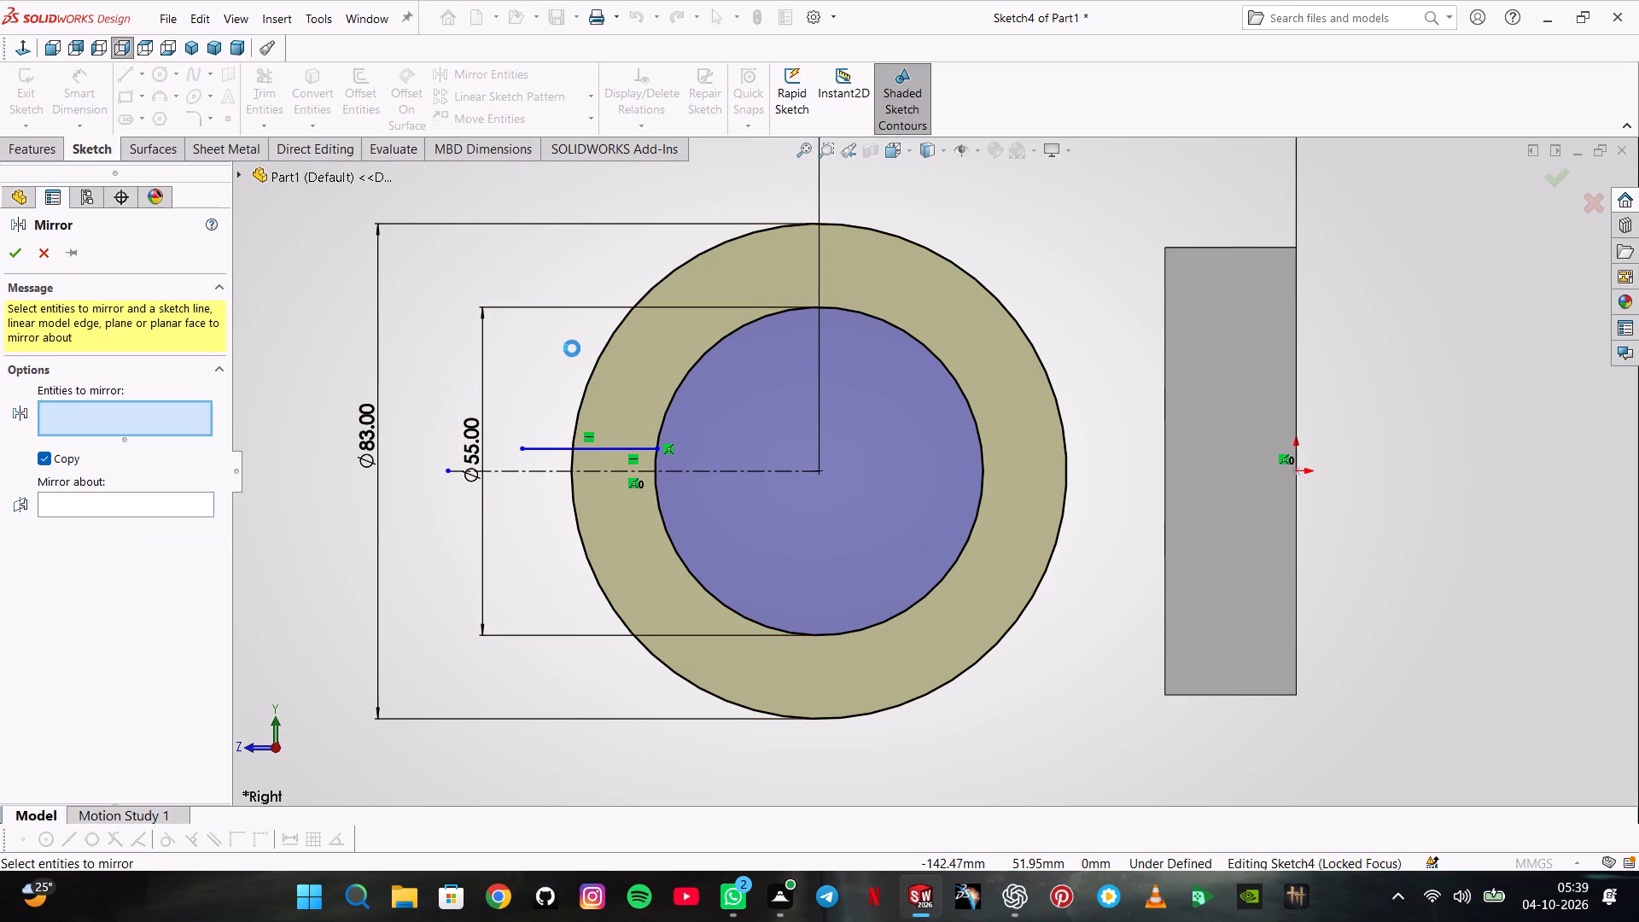
{"action": "left_click", "coordinate": [612, 446]}
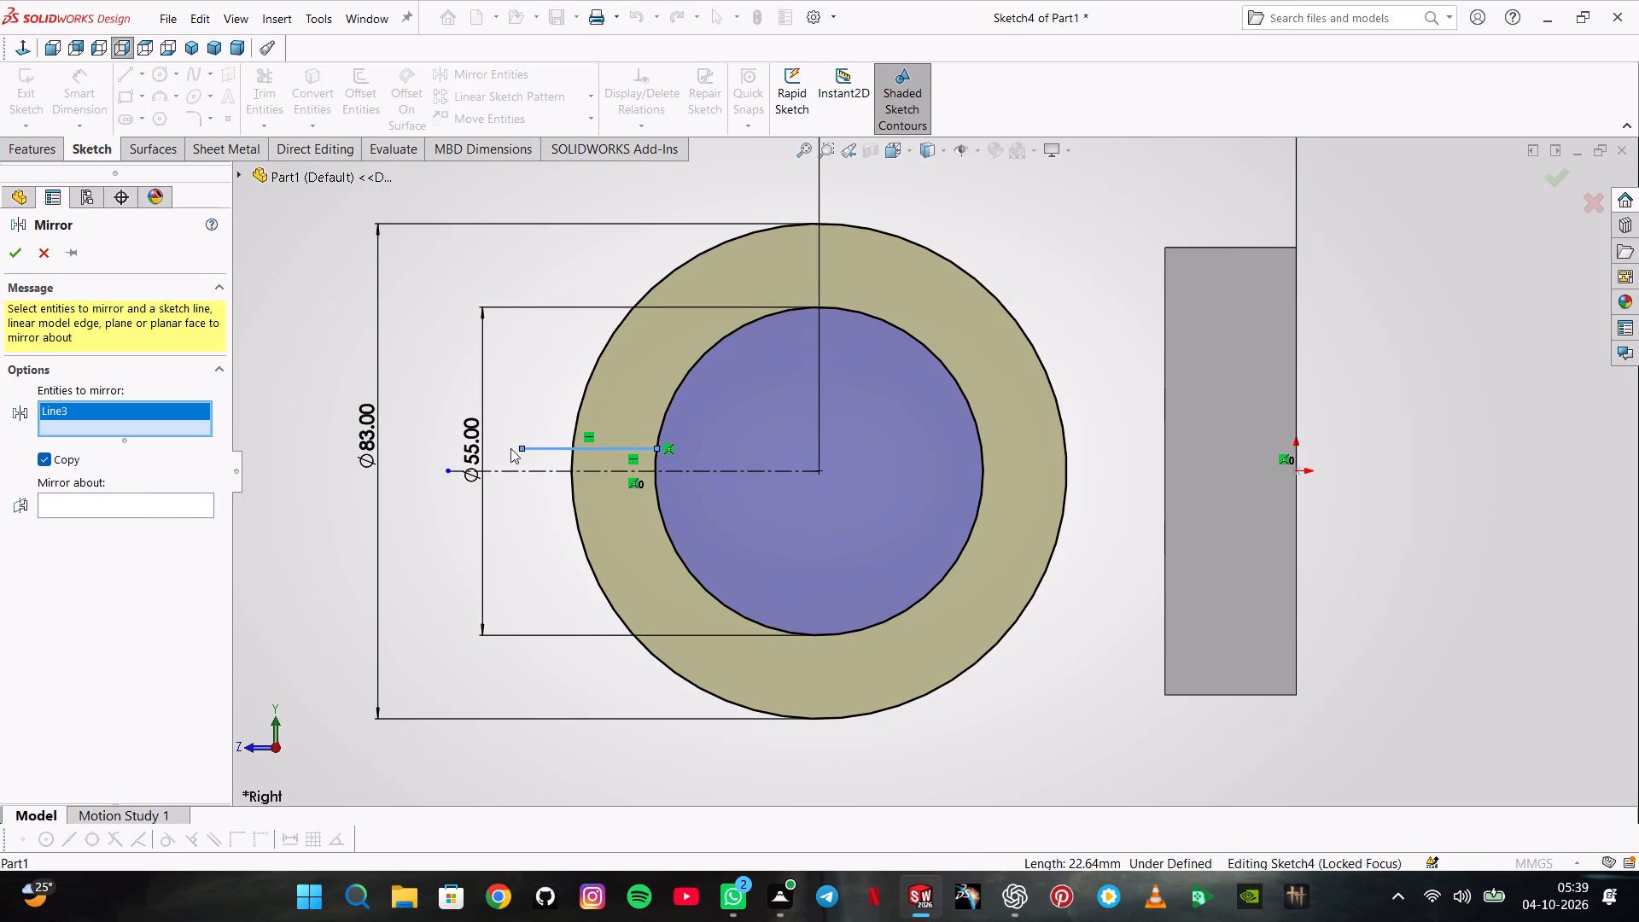
{"action": "left_click", "coordinate": [144, 505]}
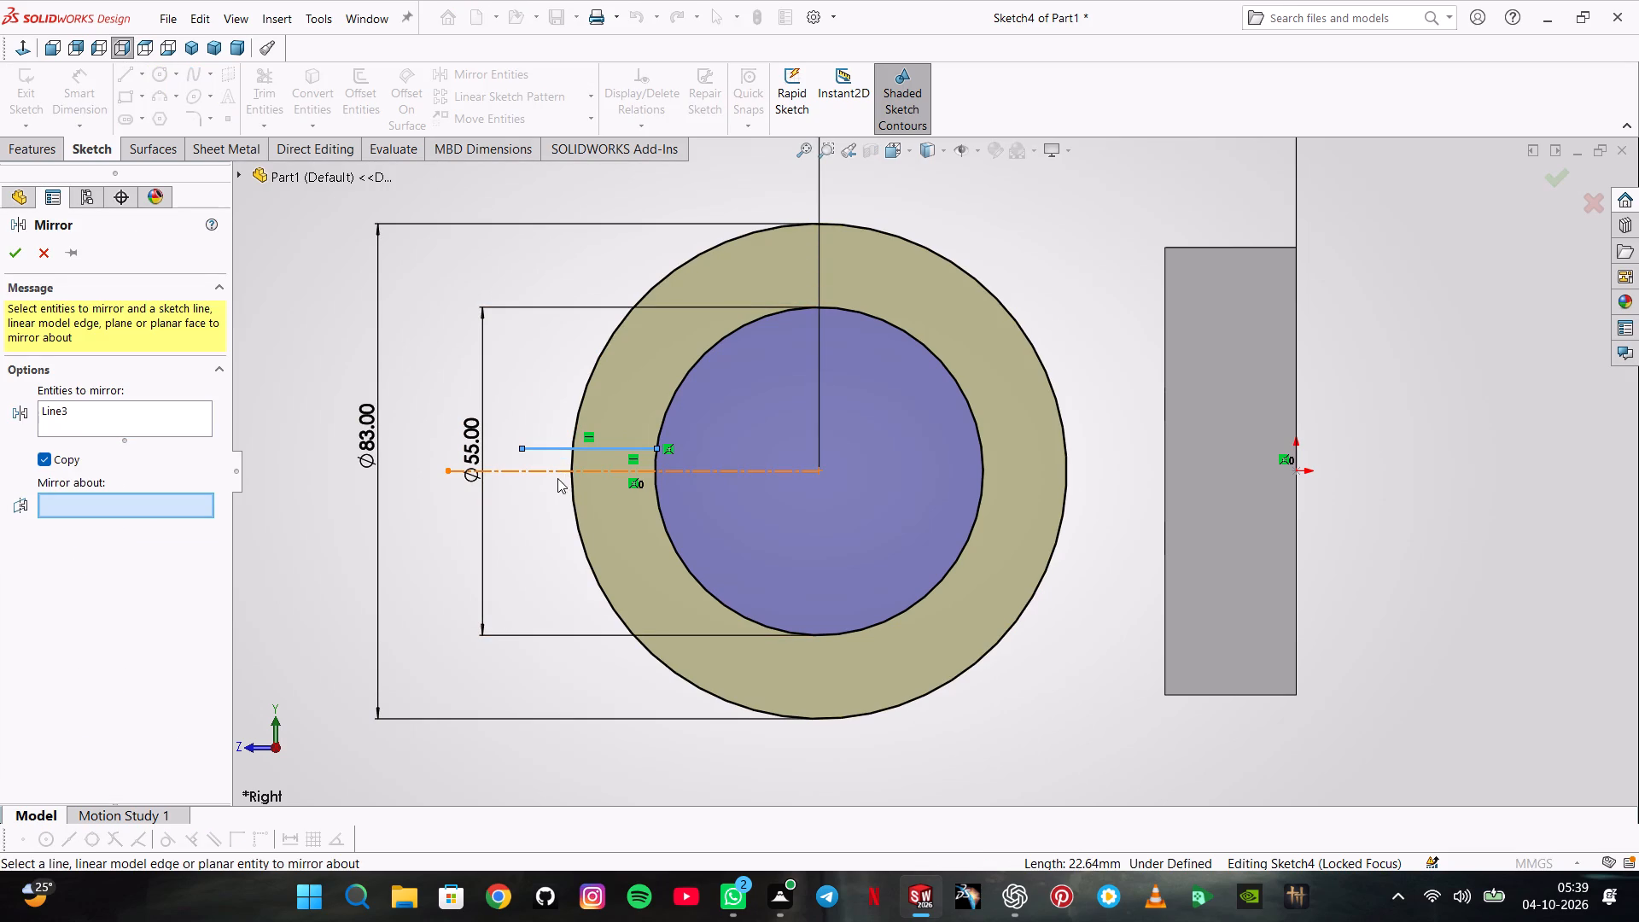
{"action": "left_click", "coordinate": [556, 474]}
{"action": "left_click", "coordinate": [11, 262]}
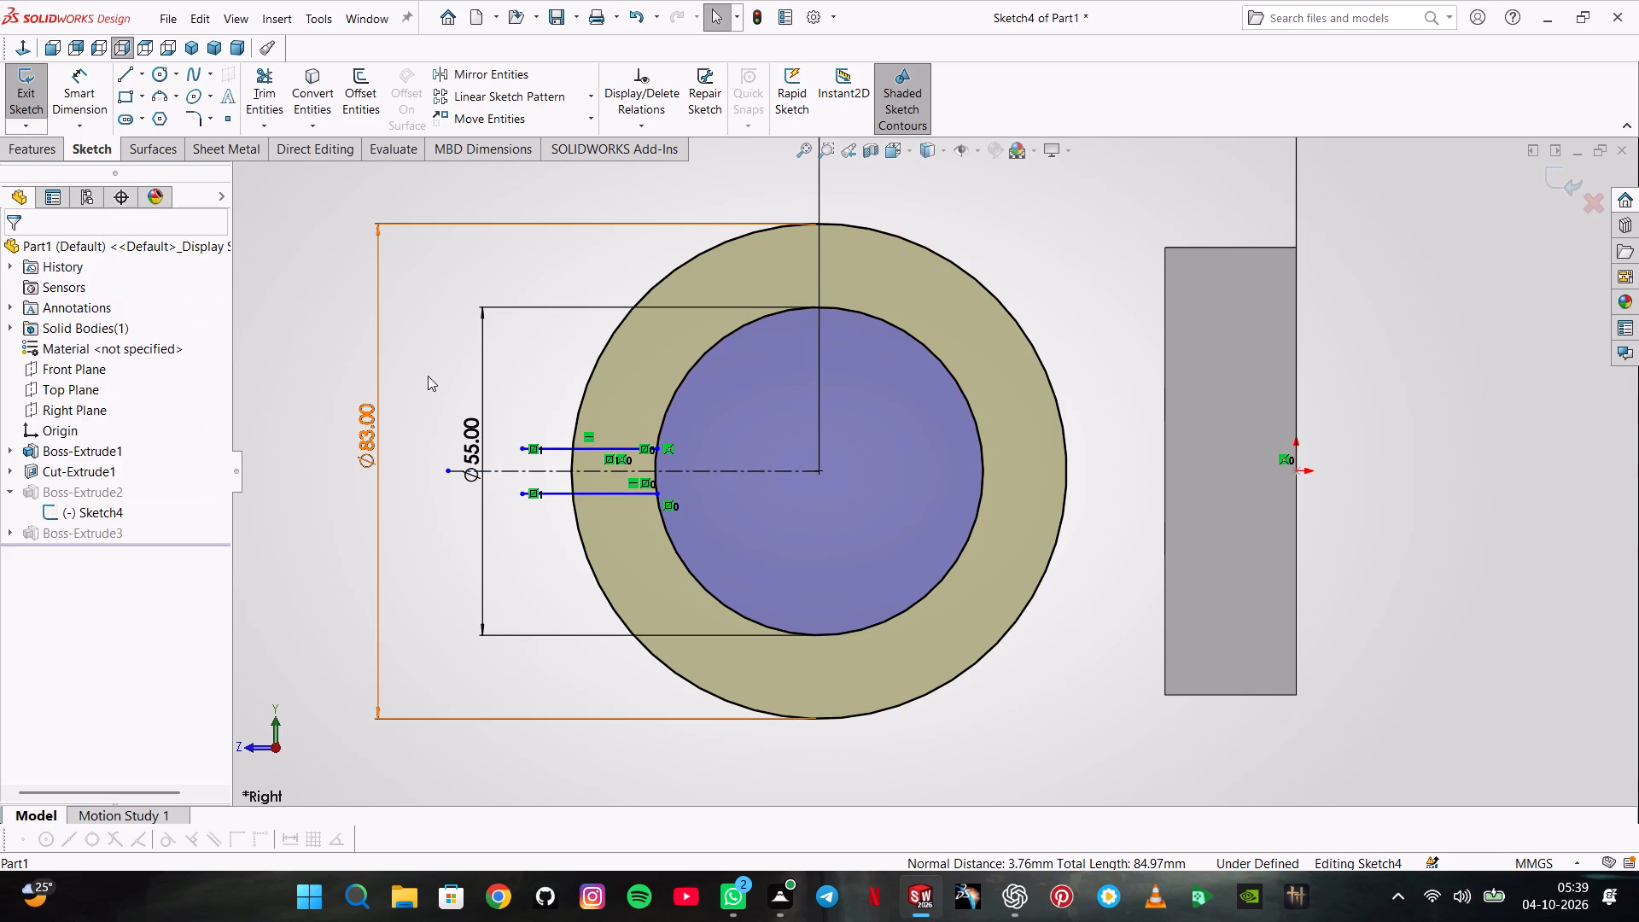
Dimension the gap between the two mirrored lines as 5 mm.
{"action": "left_click", "coordinate": [96, 79]}
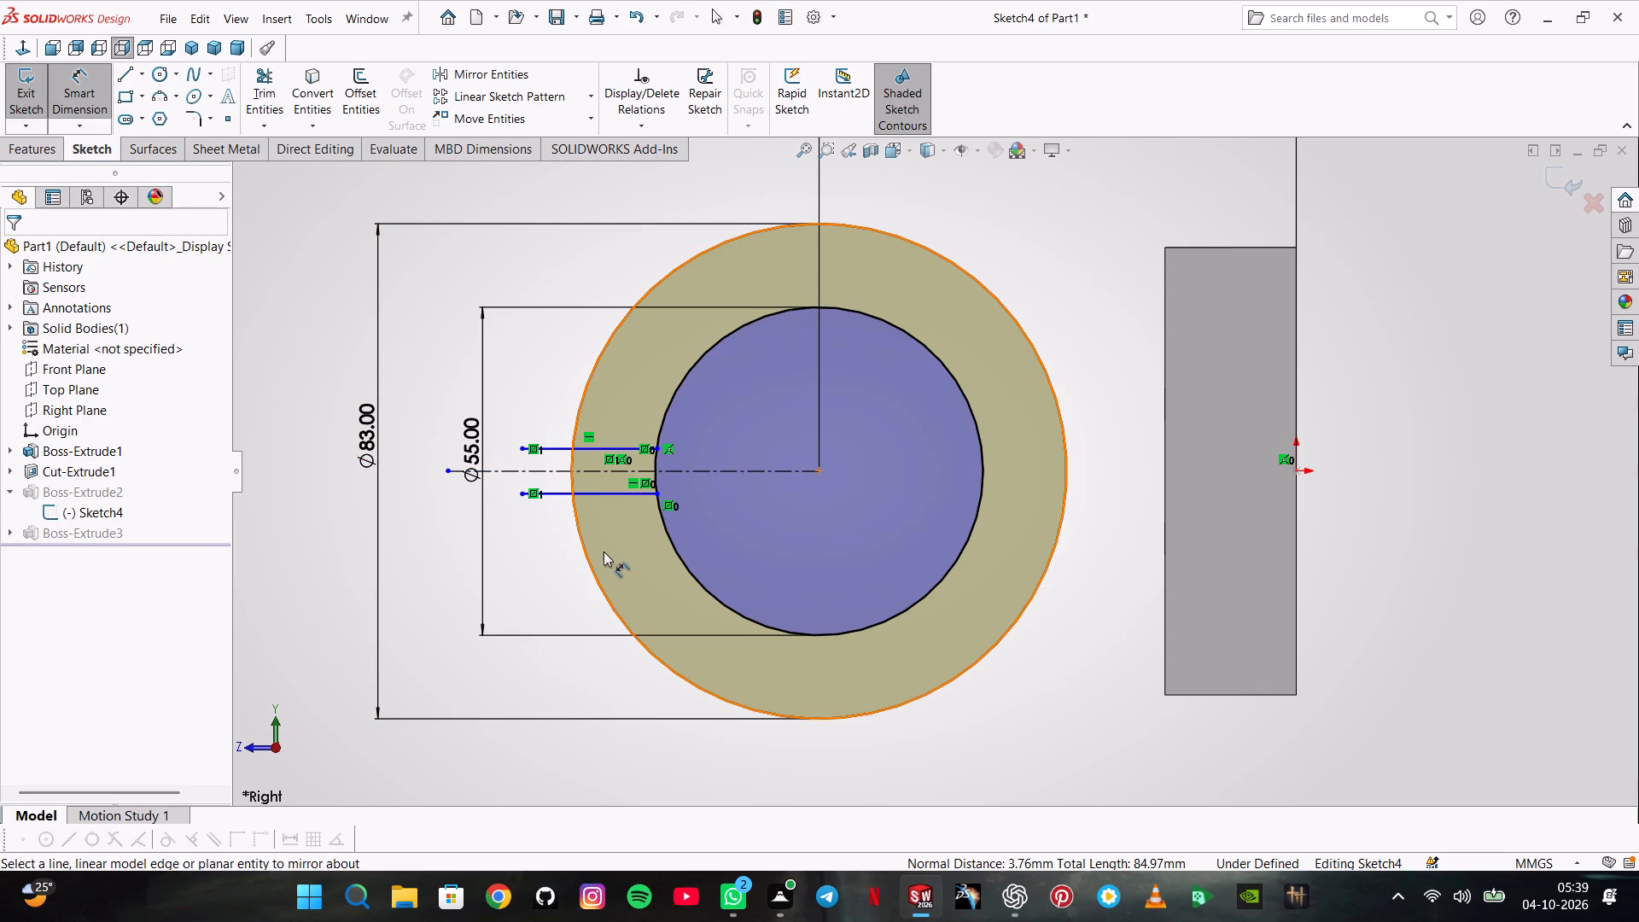
{"action": "left_click", "coordinate": [552, 488]}
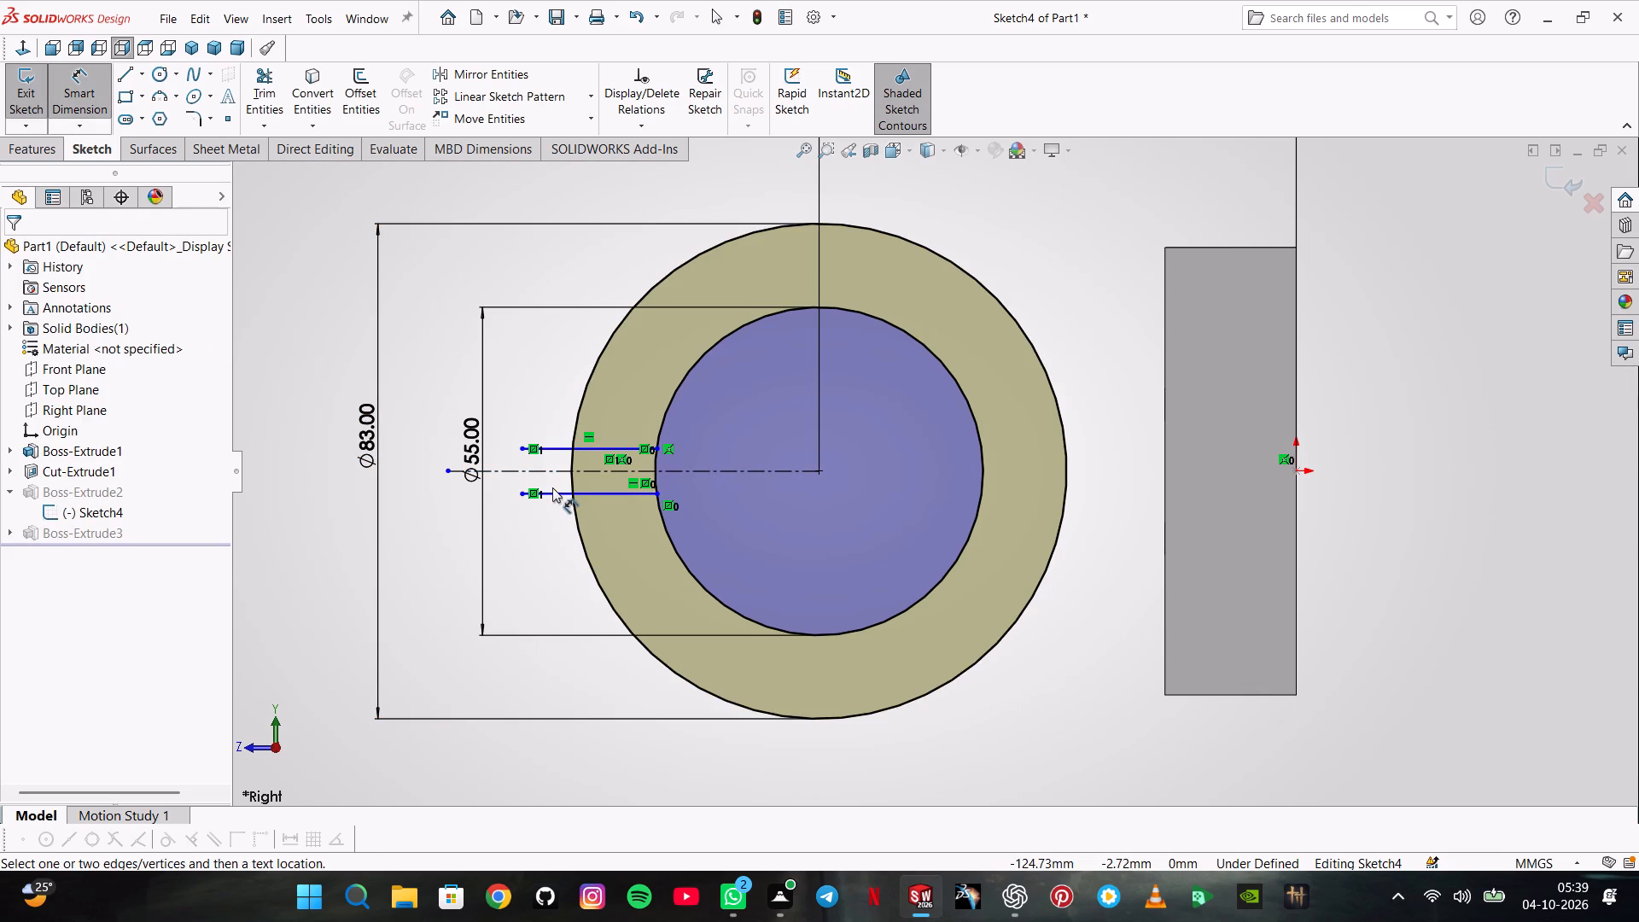
{"action": "left_click", "coordinate": [556, 490]}
{"action": "left_click", "coordinate": [551, 445]}
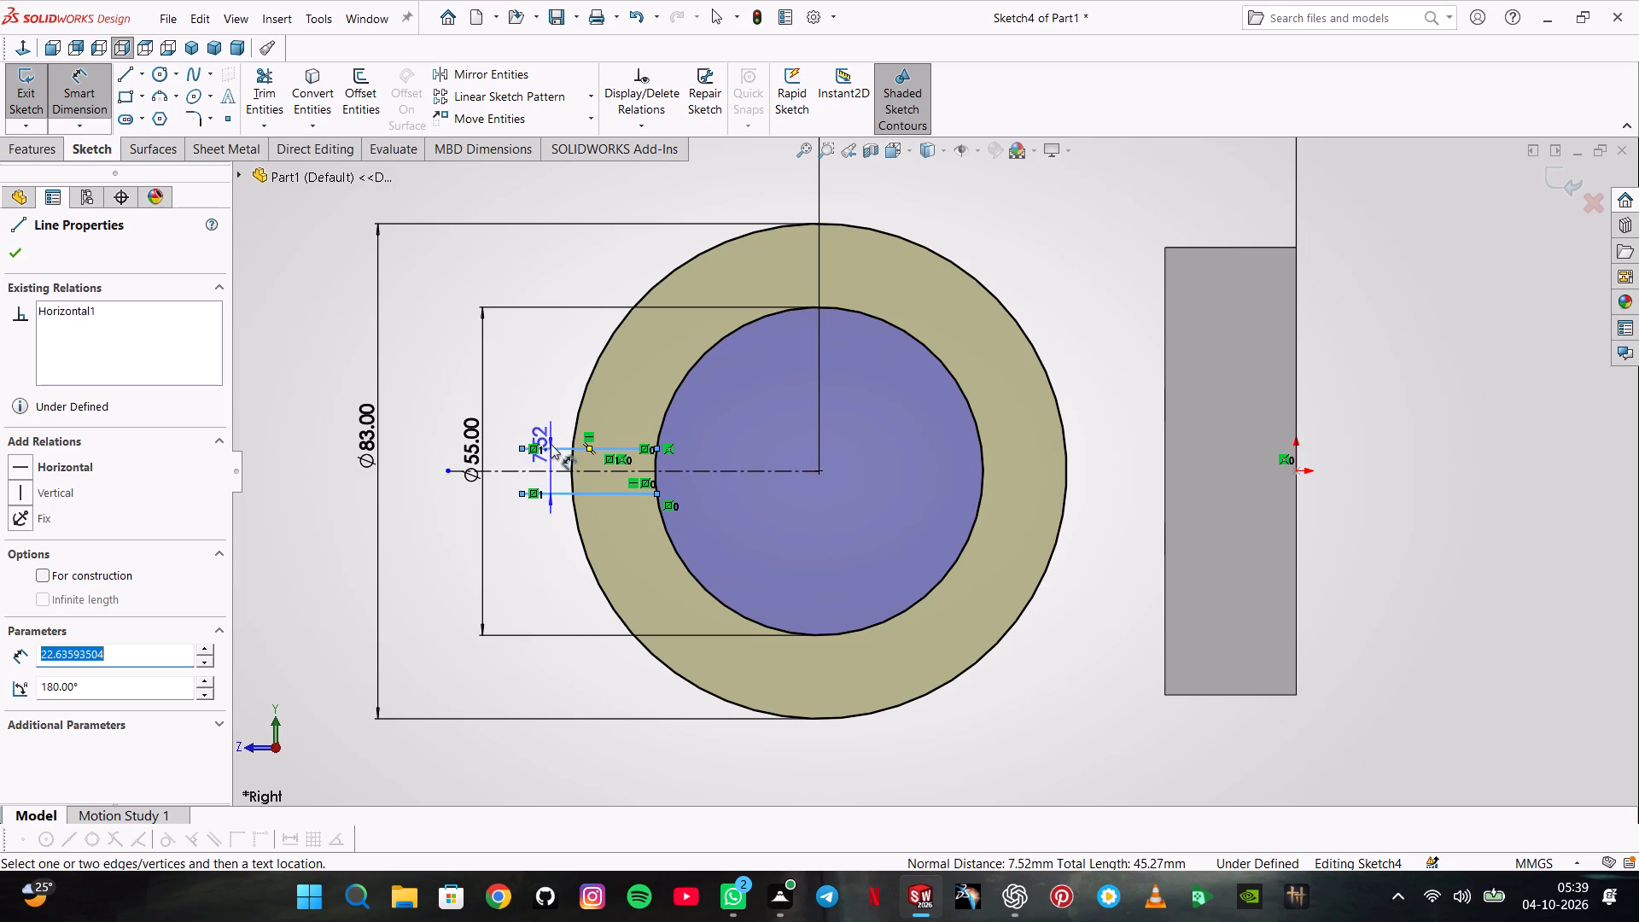
{"action": "left_click", "coordinate": [504, 476]}
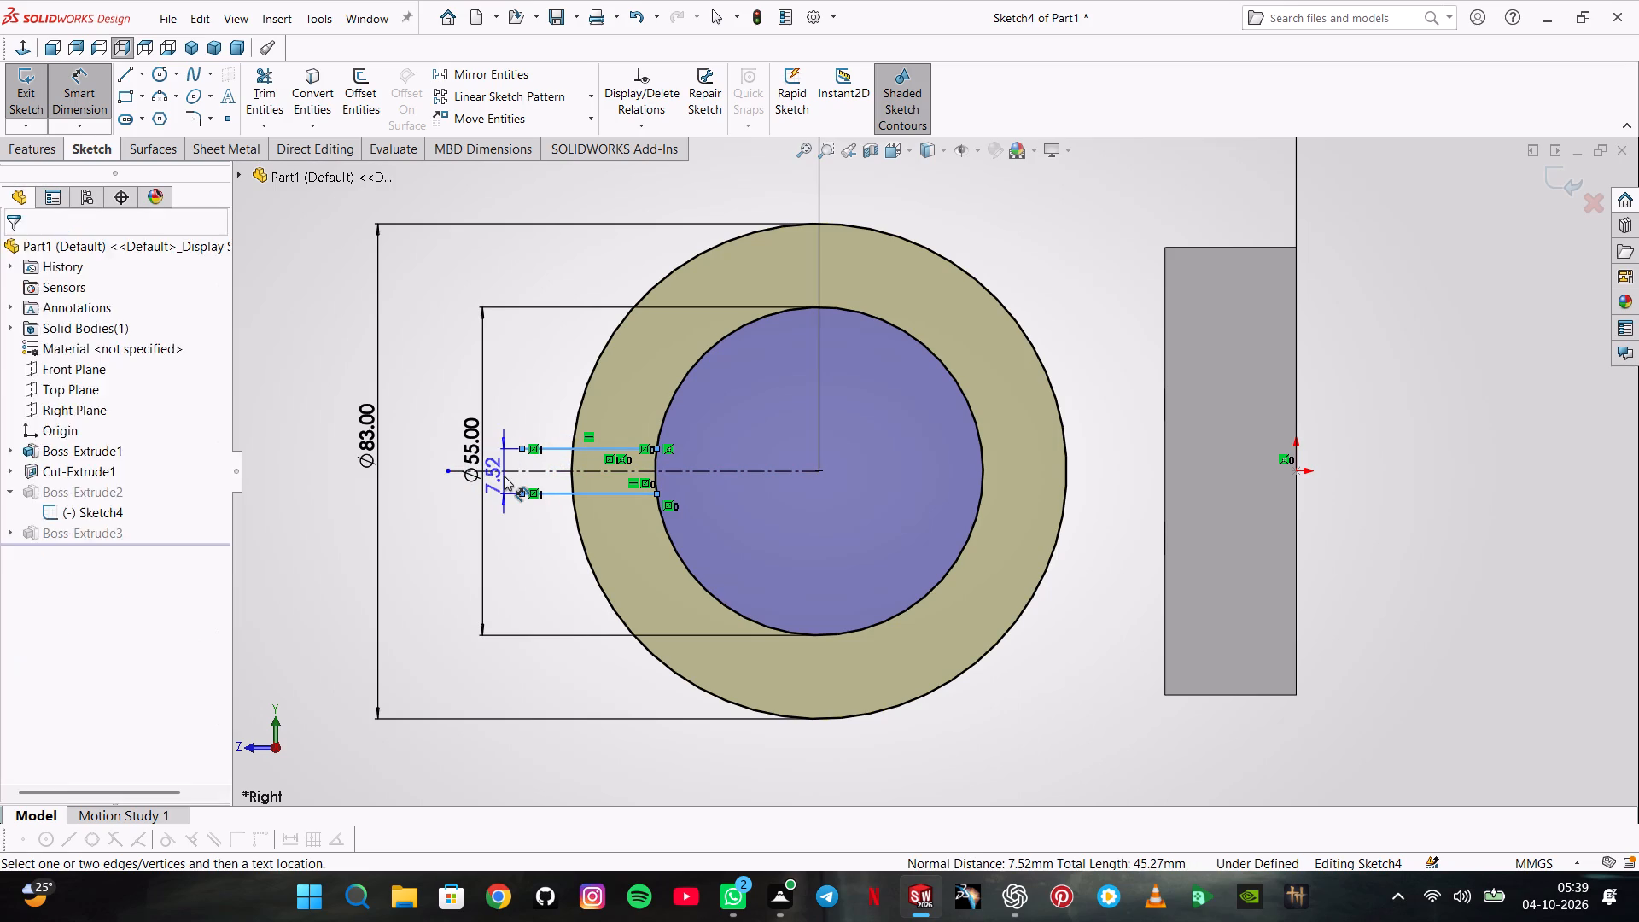
{"action": "key", "text": "5"}
{"action": "key", "text": "Return"}
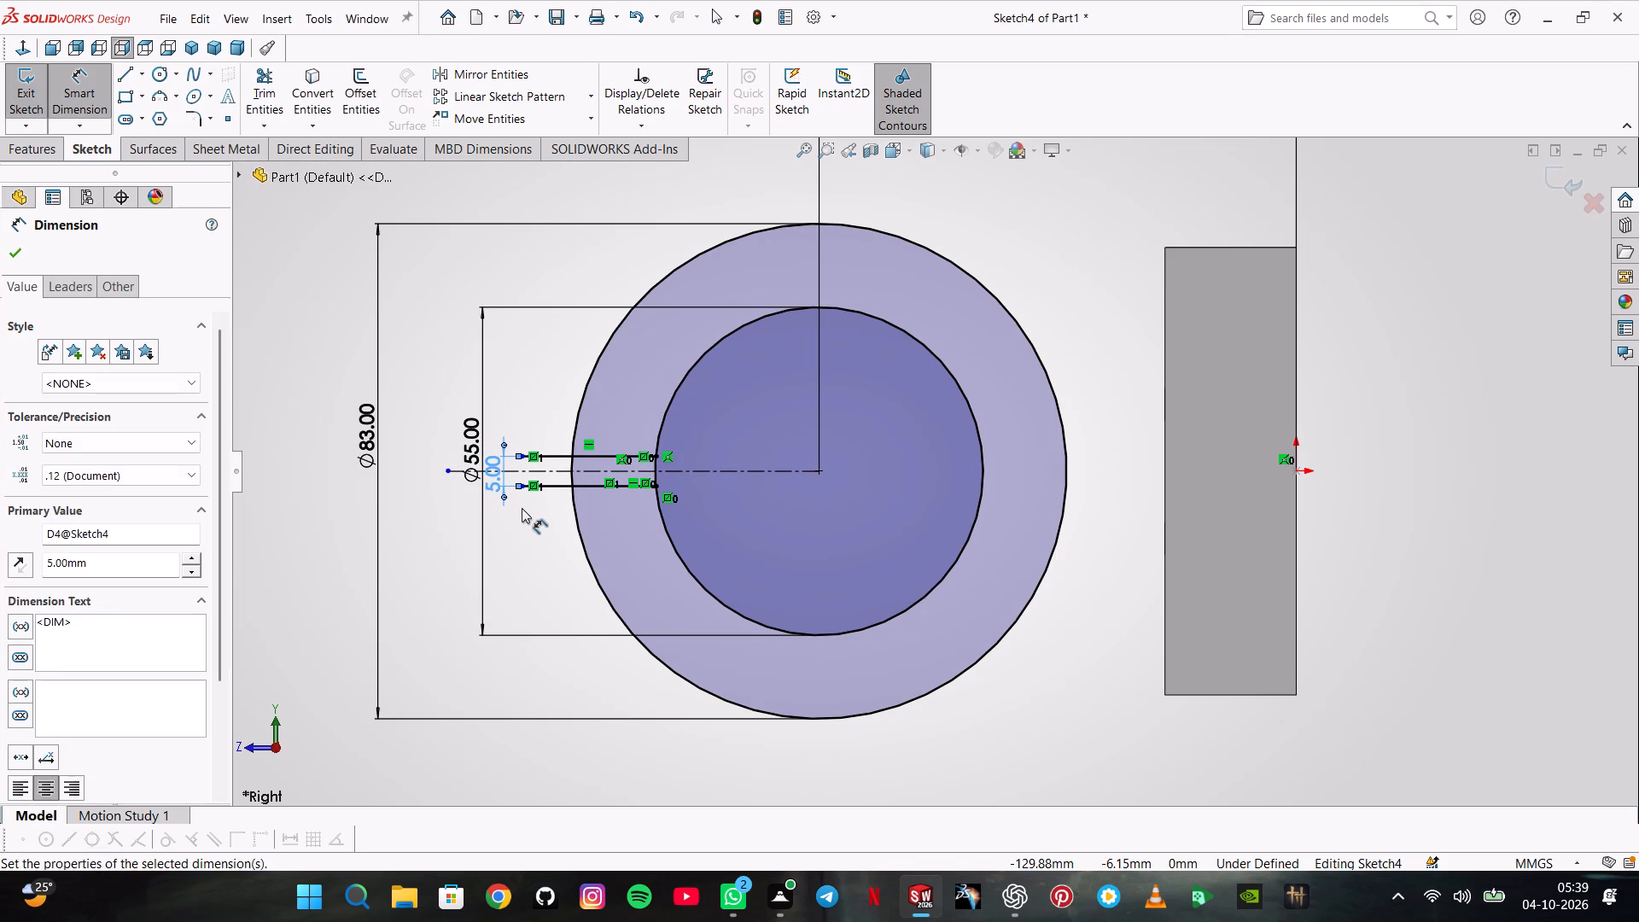
Trim both circles between the two lines and the line ends outside the outer circle, and exit the sketch to split the ring.
{"action": "left_click", "coordinate": [260, 100]}
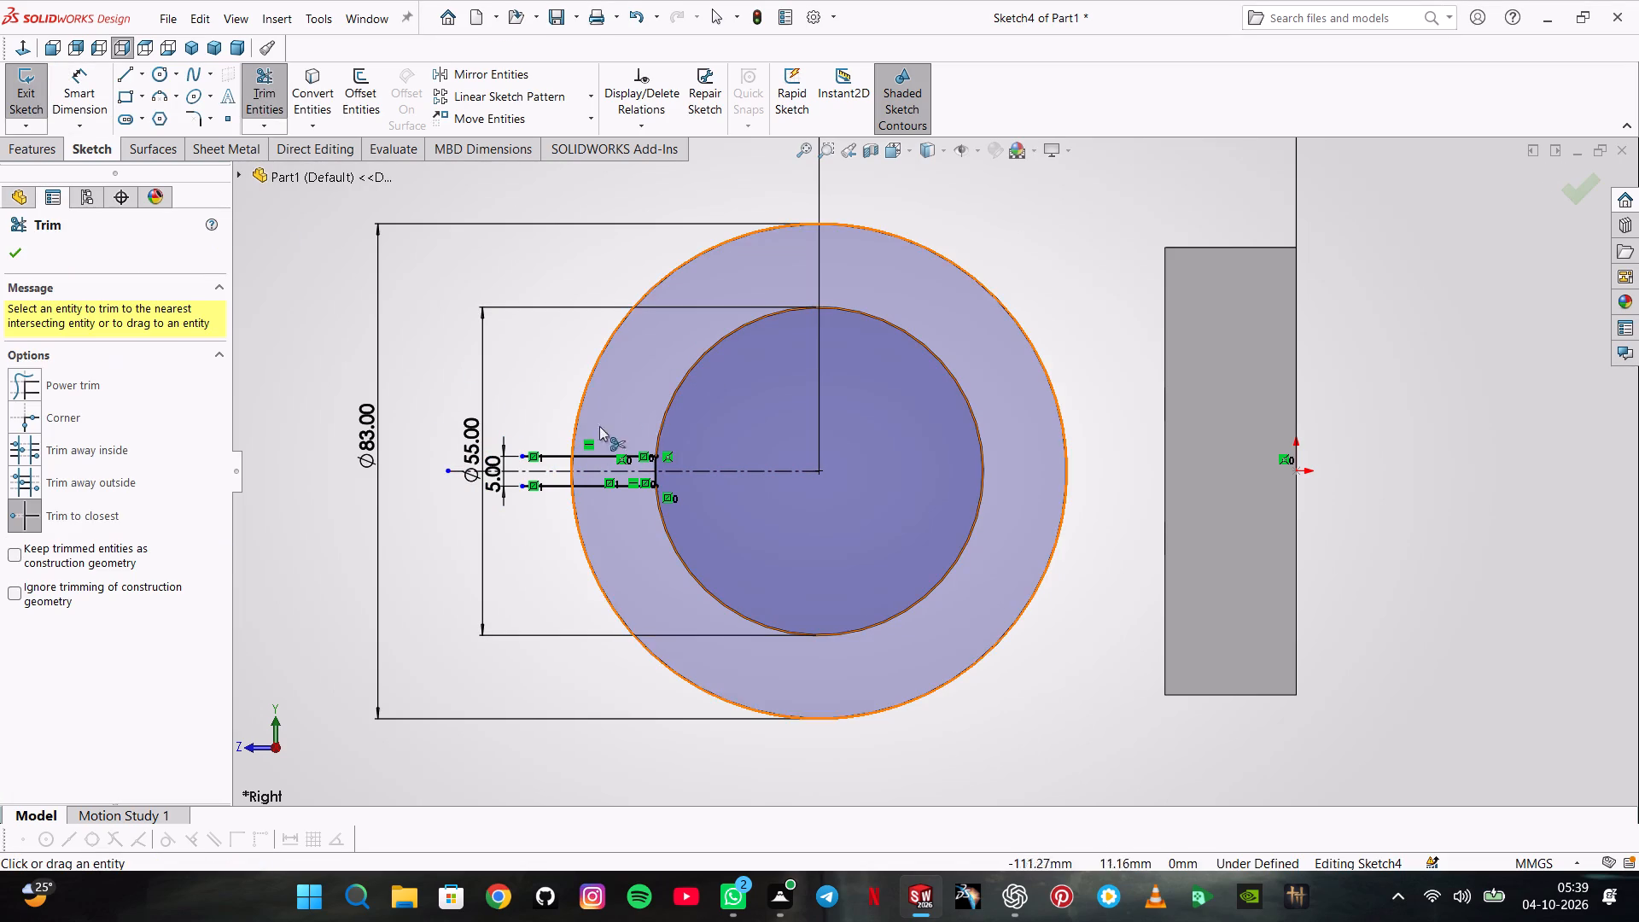
{"action": "left_click", "coordinate": [575, 466]}
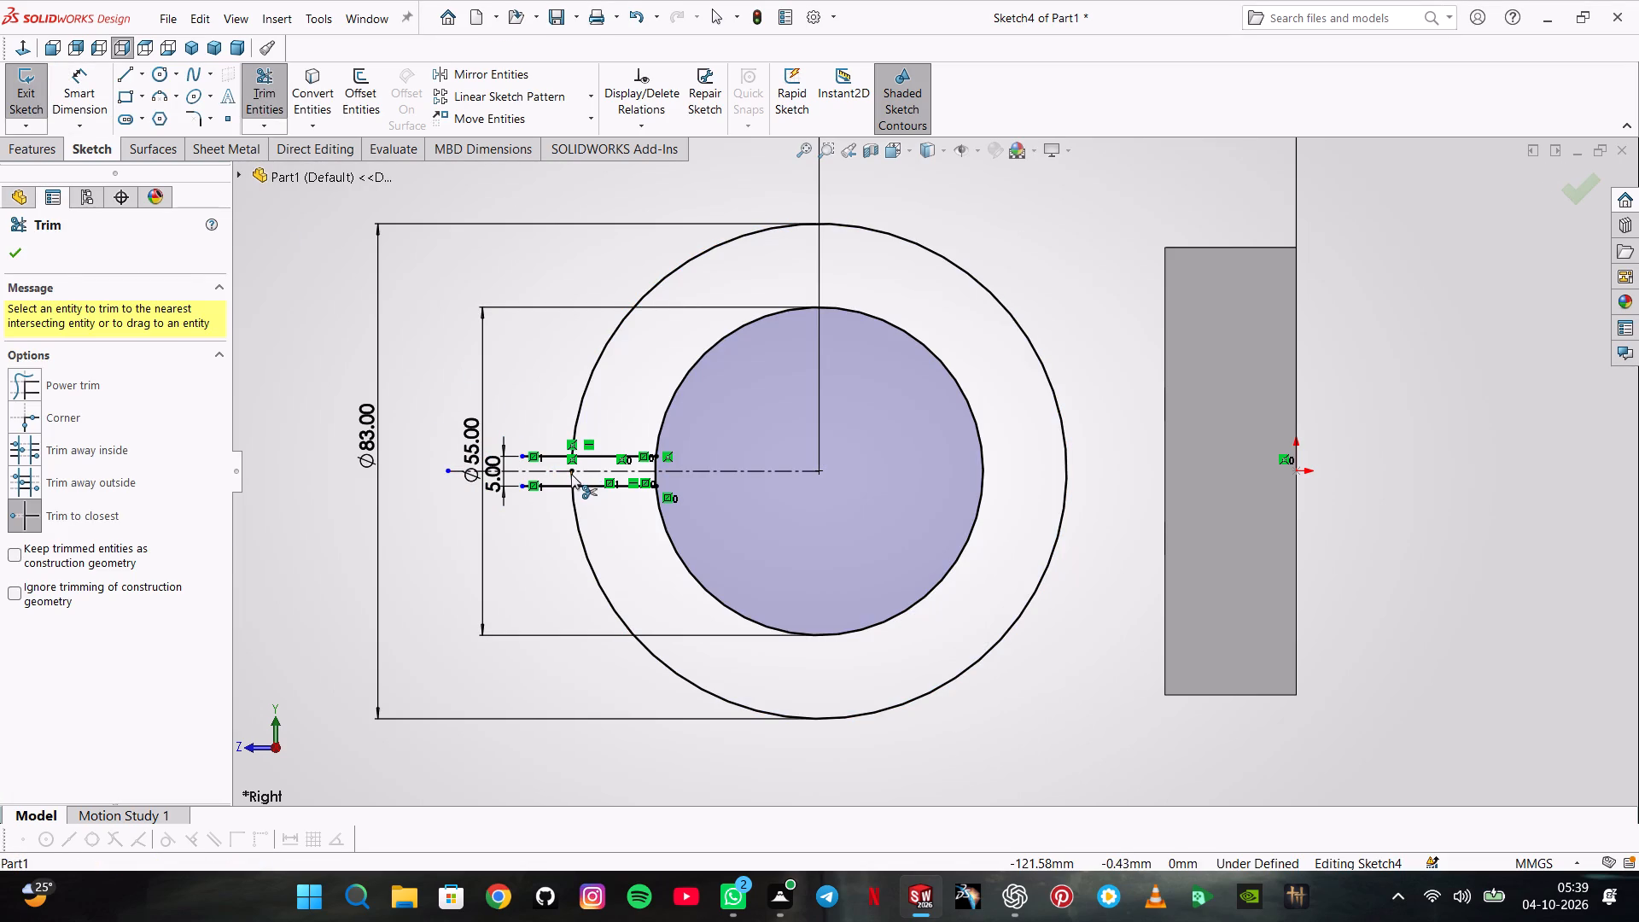
{"action": "left_click", "coordinate": [571, 474]}
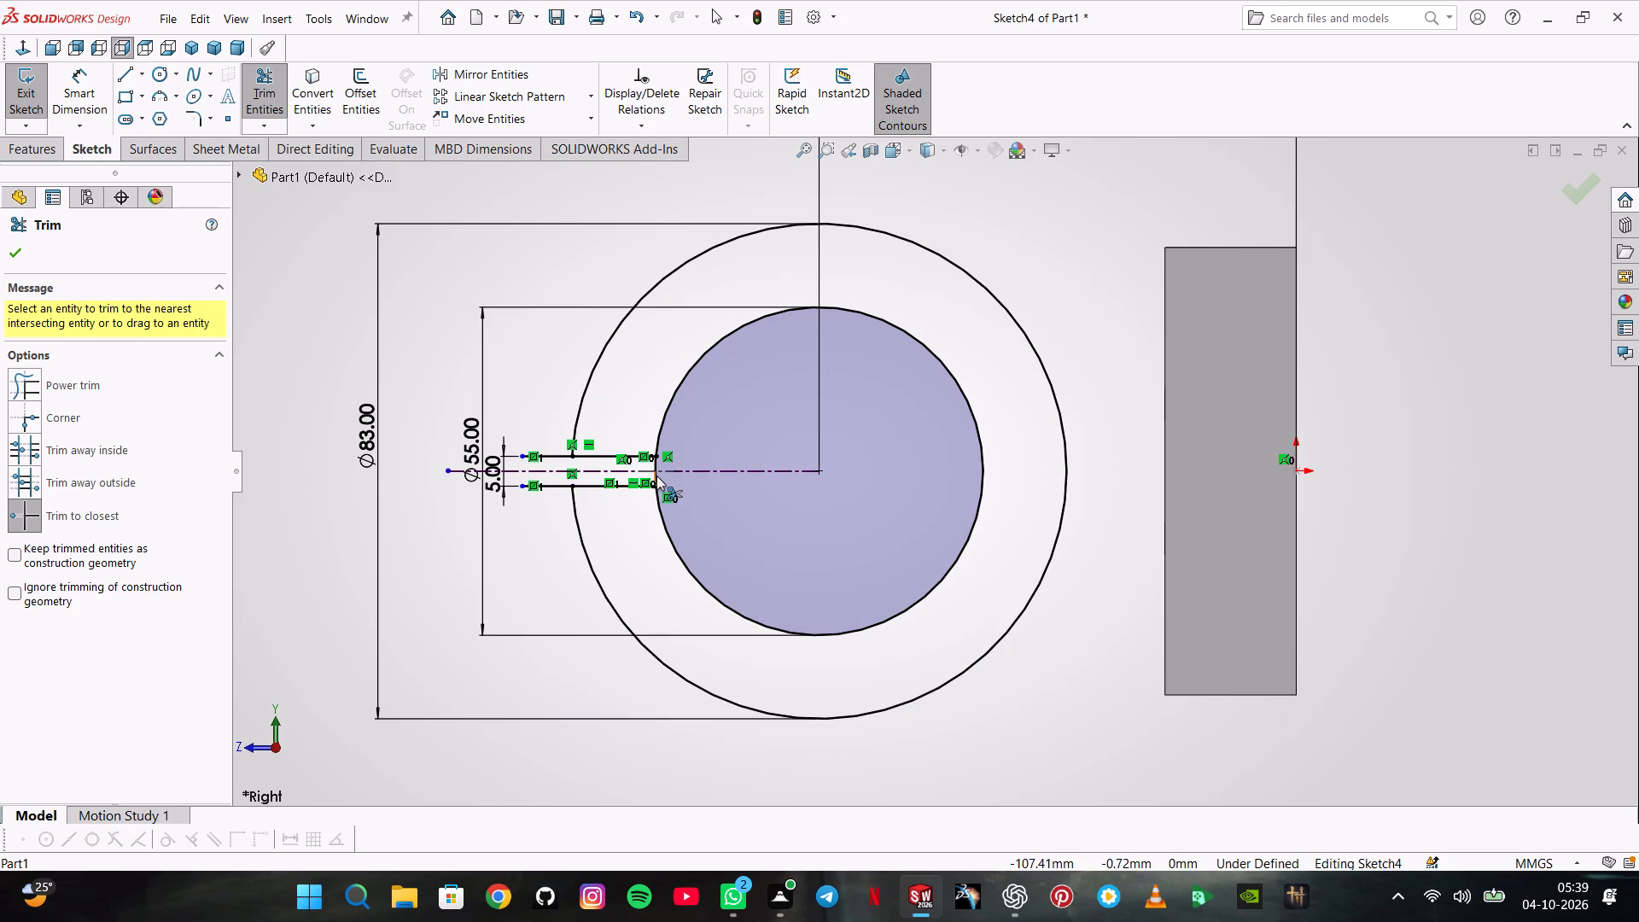
{"action": "scroll", "coordinate": [656, 476], "scroll_direction": "down", "scroll_amount": 5}
{"action": "left_click", "coordinate": [756, 445]}
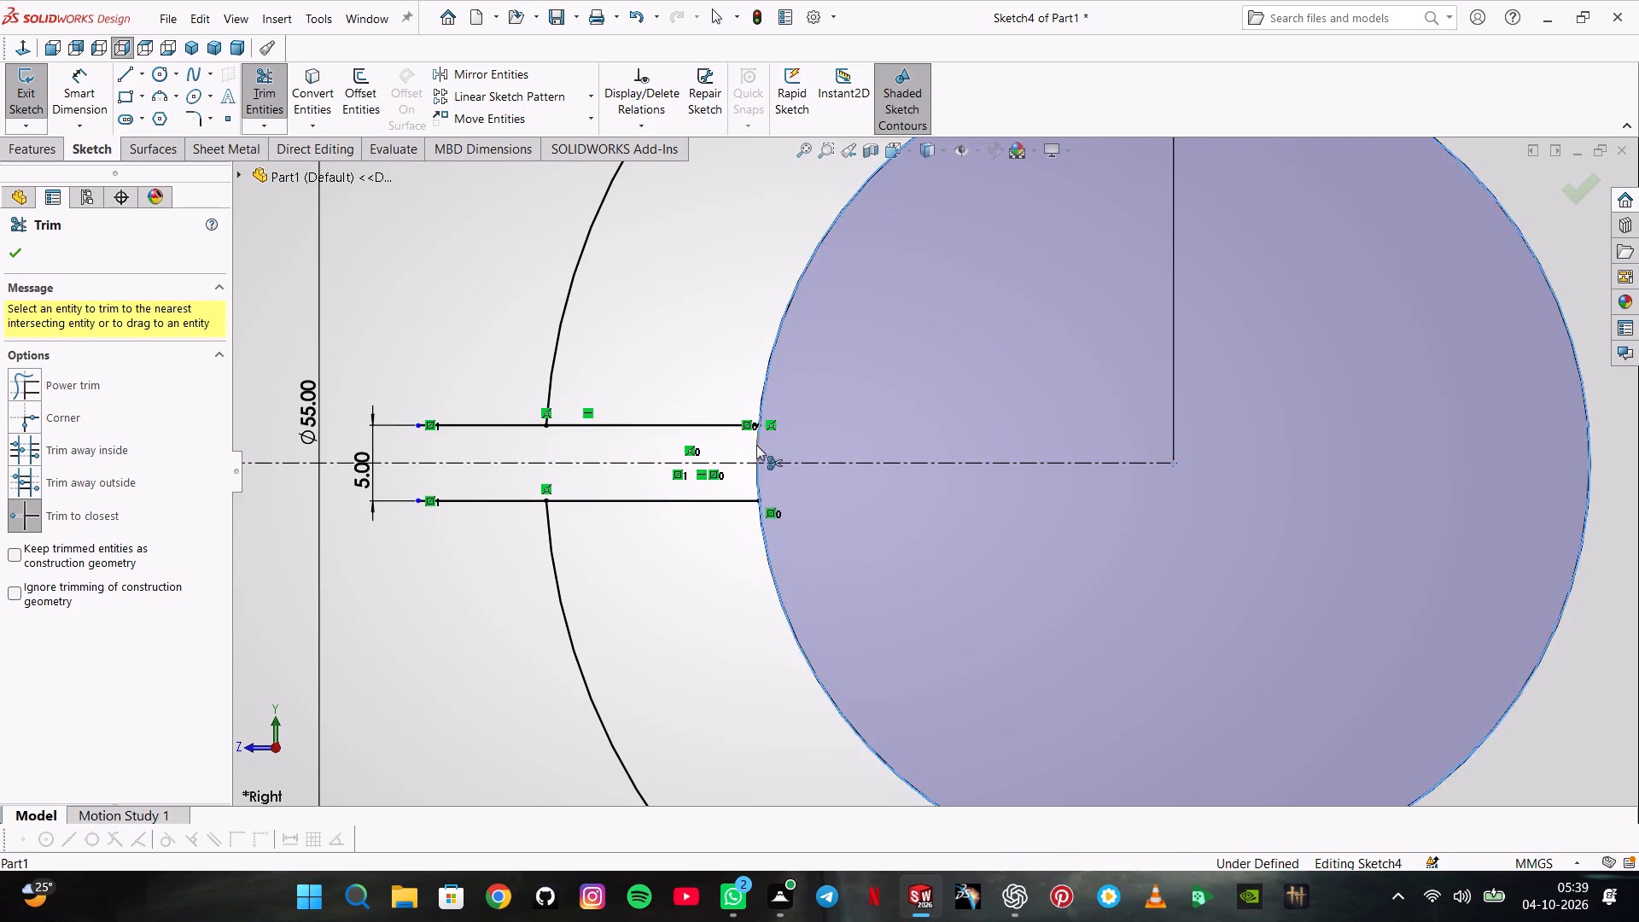
{"action": "left_click", "coordinate": [761, 485]}
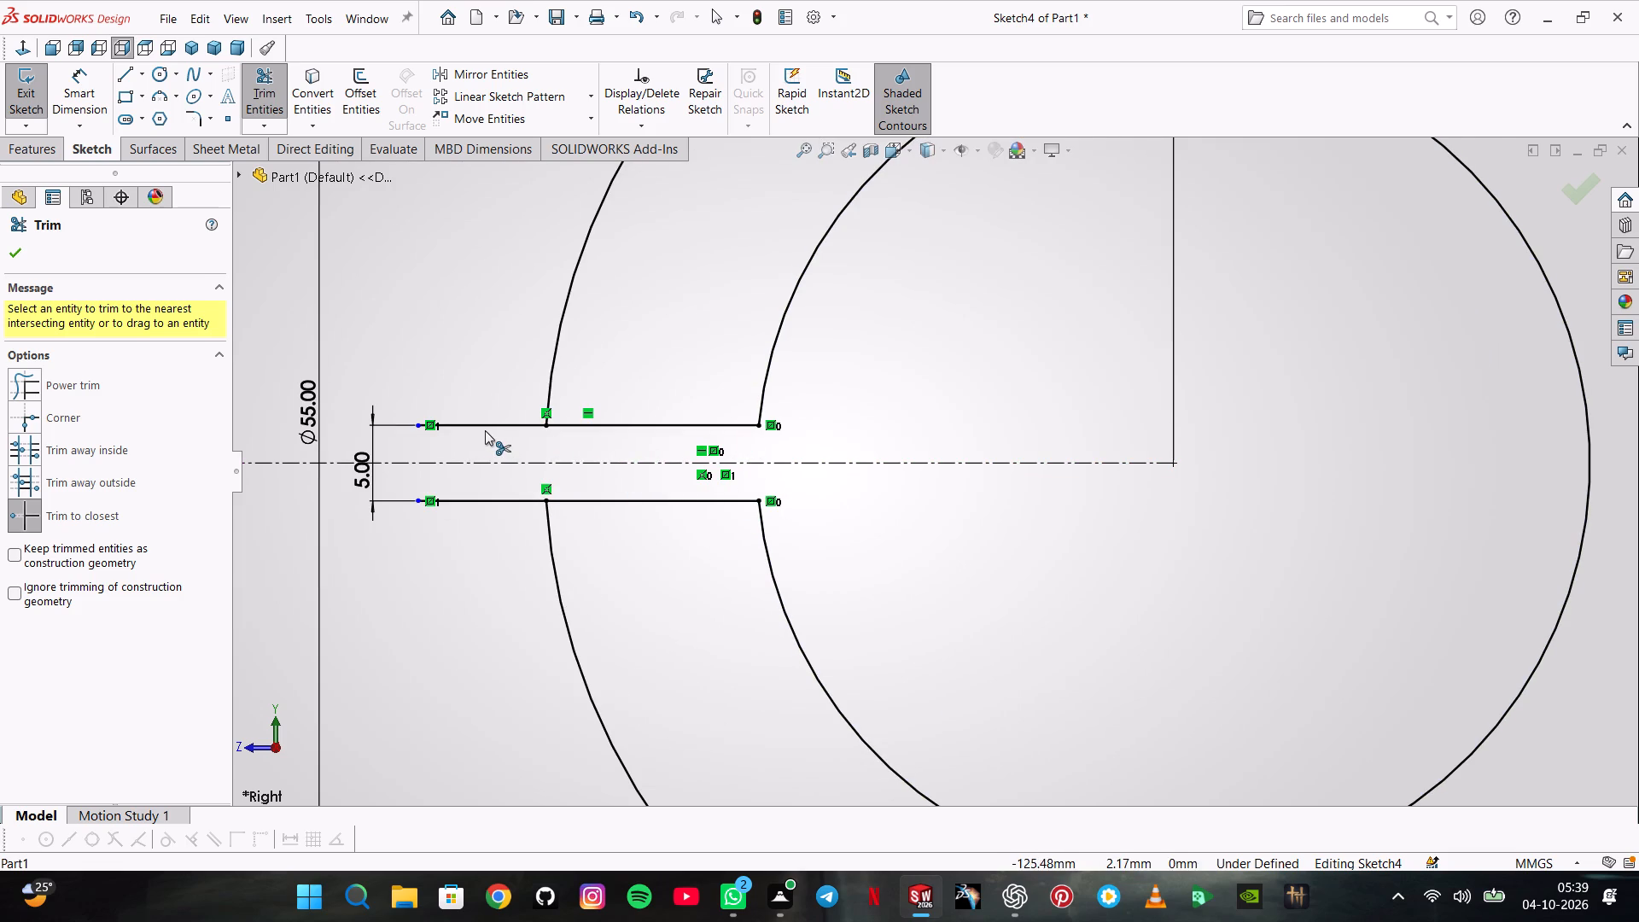
{"action": "left_click", "coordinate": [481, 428]}
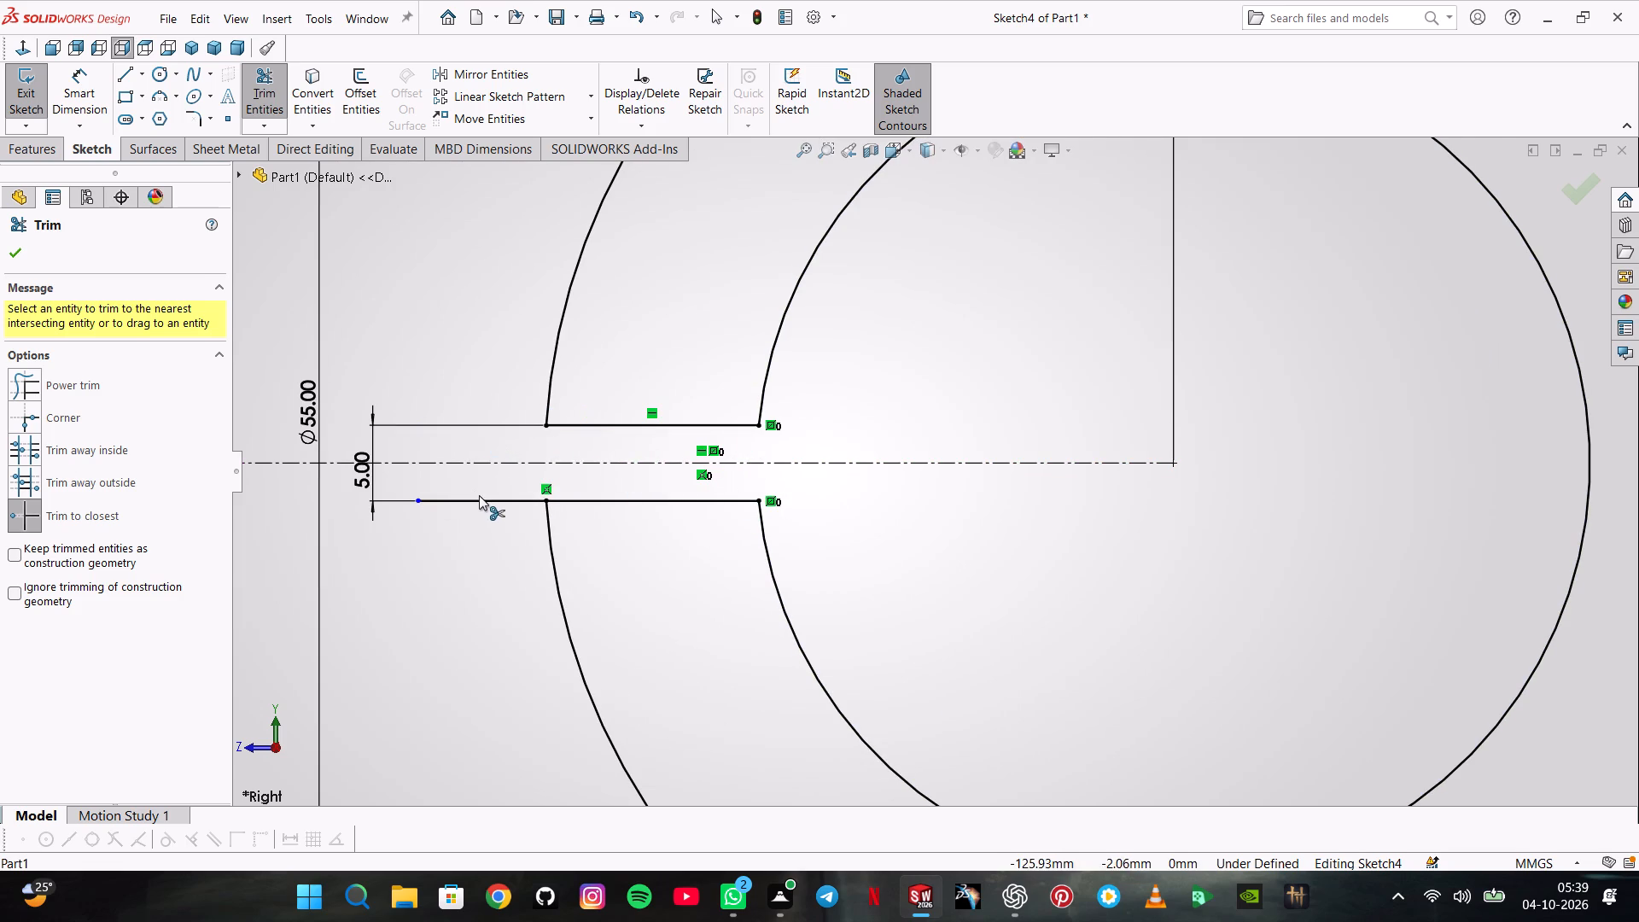
{"action": "left_click", "coordinate": [483, 498]}
{"action": "scroll", "coordinate": [525, 454], "scroll_direction": "up", "scroll_amount": 4}
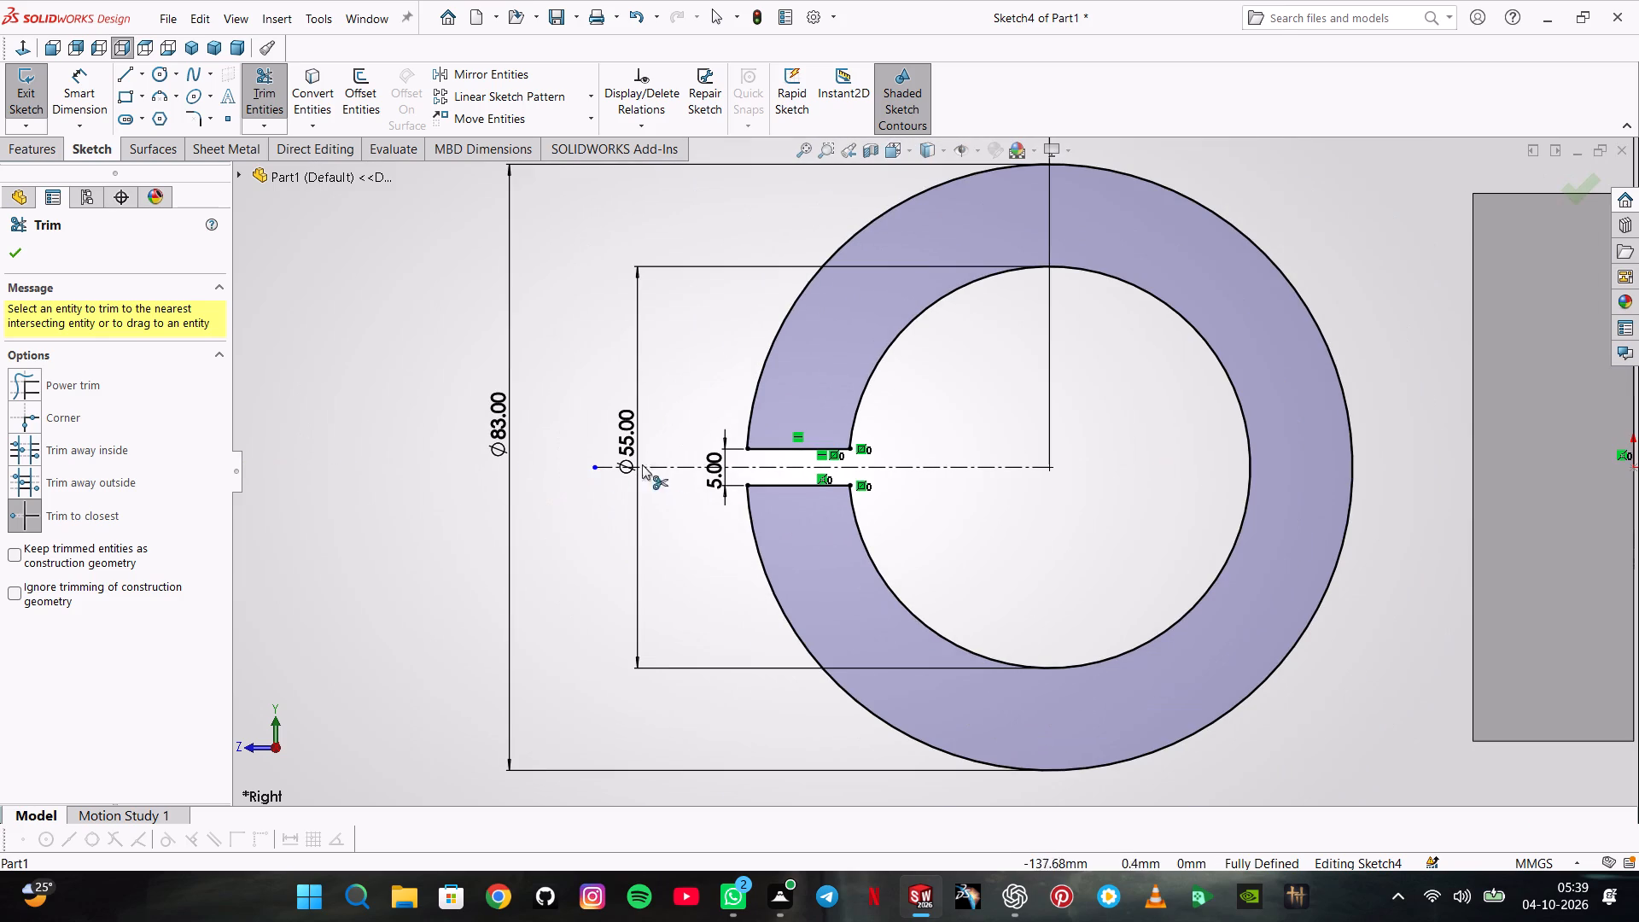
{"action": "left_click", "coordinate": [18, 249]}
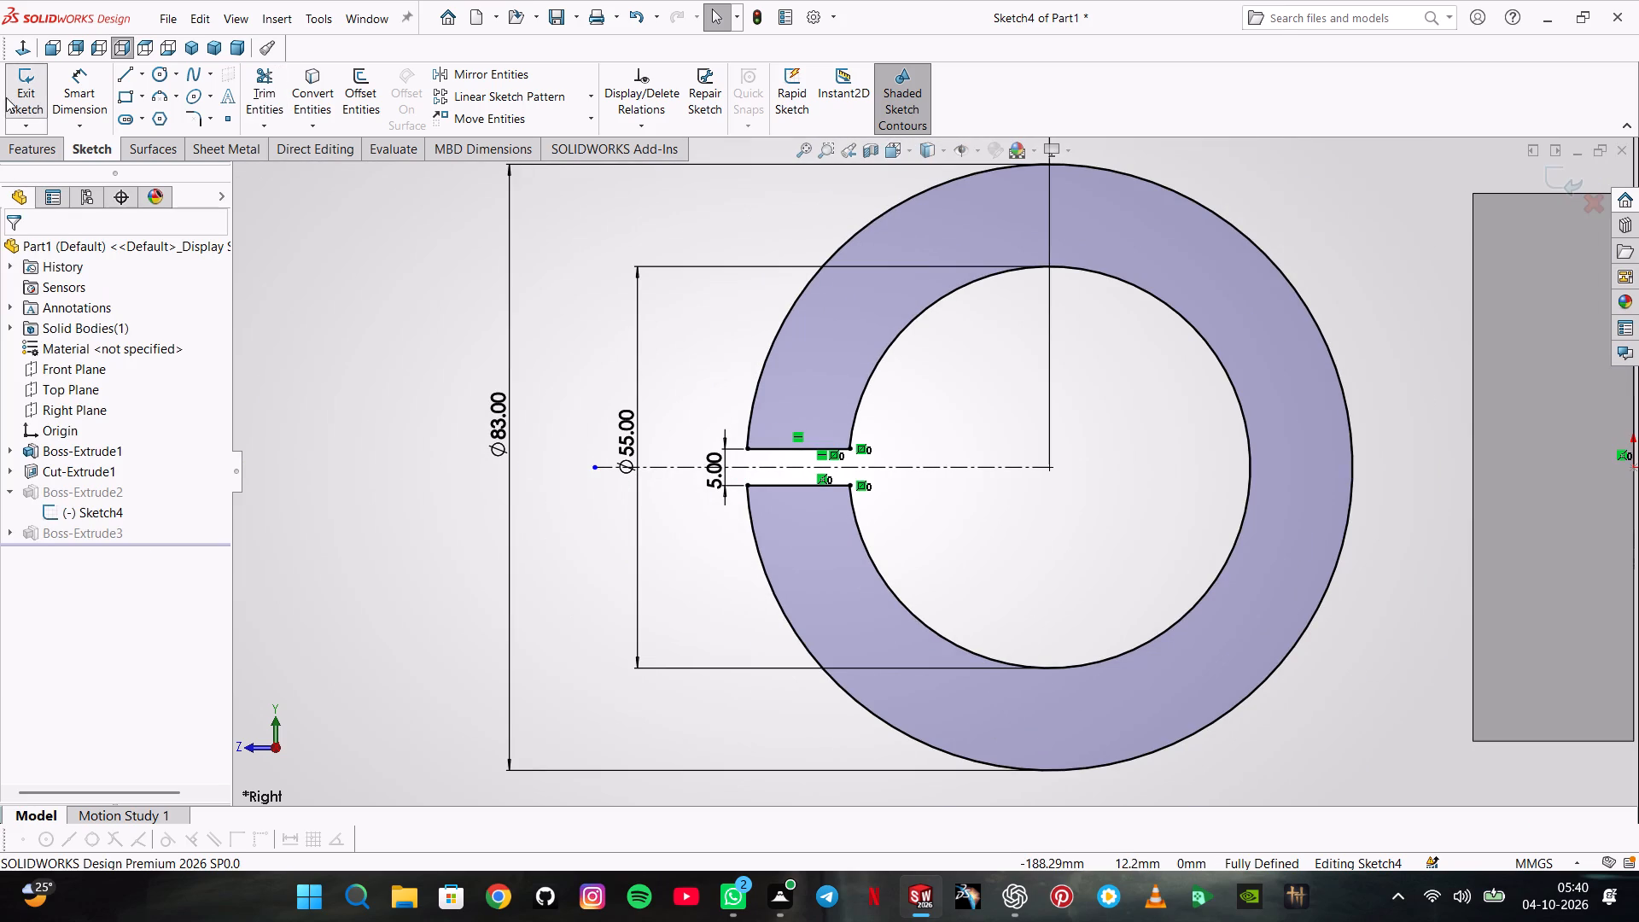
{"action": "left_click", "coordinate": [6, 97]}
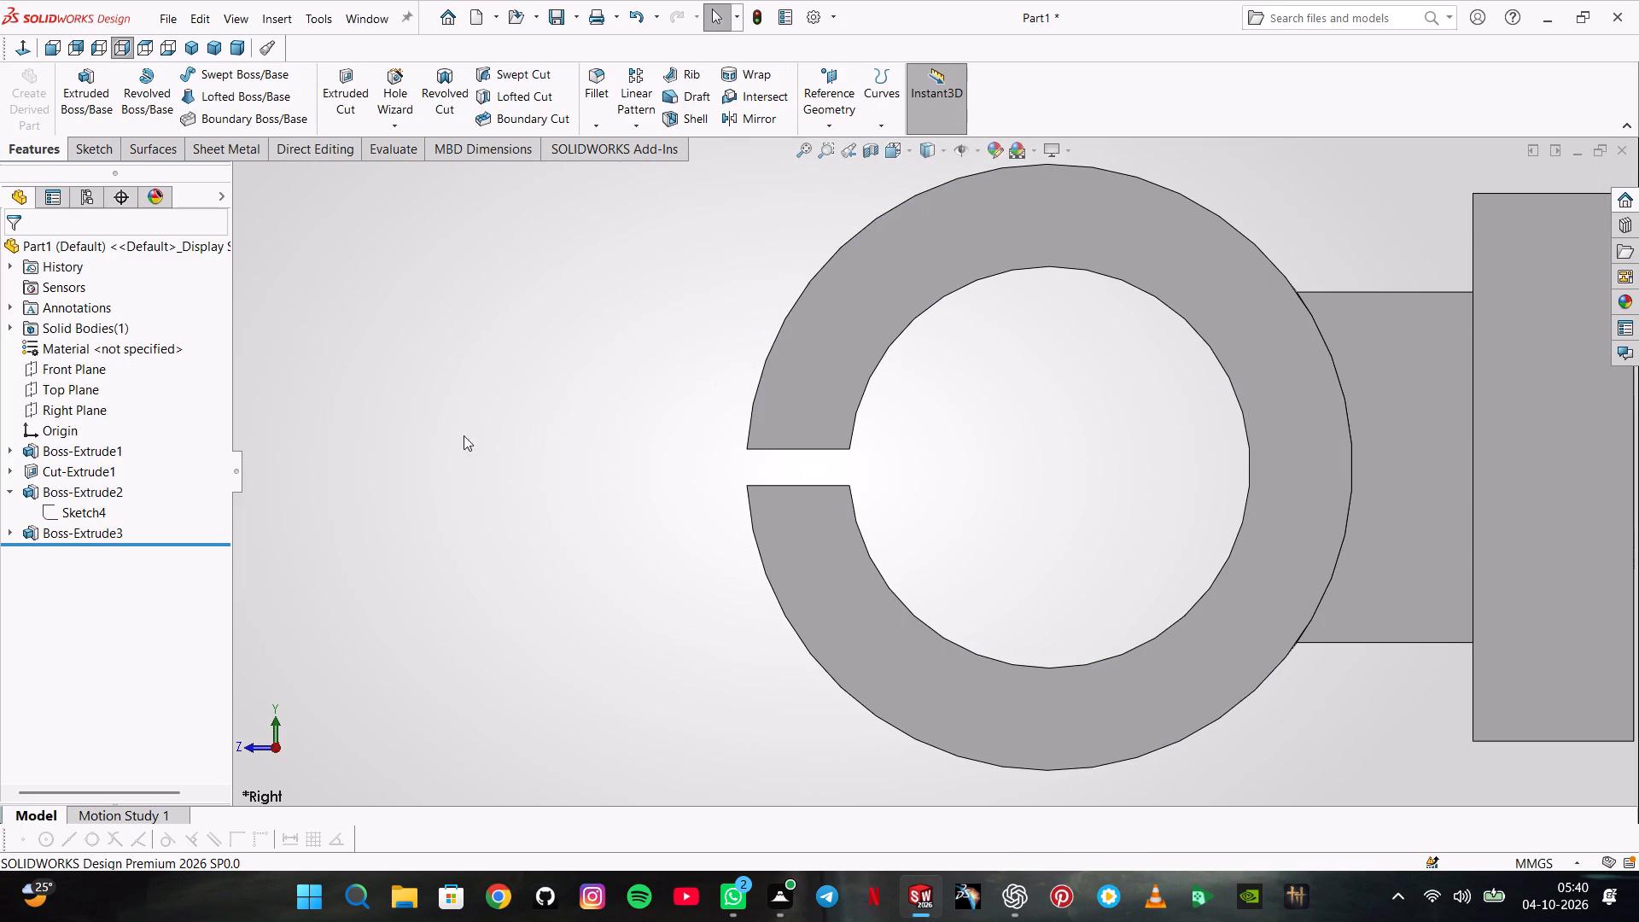
{"action": "left_click", "coordinate": [10, 489]}
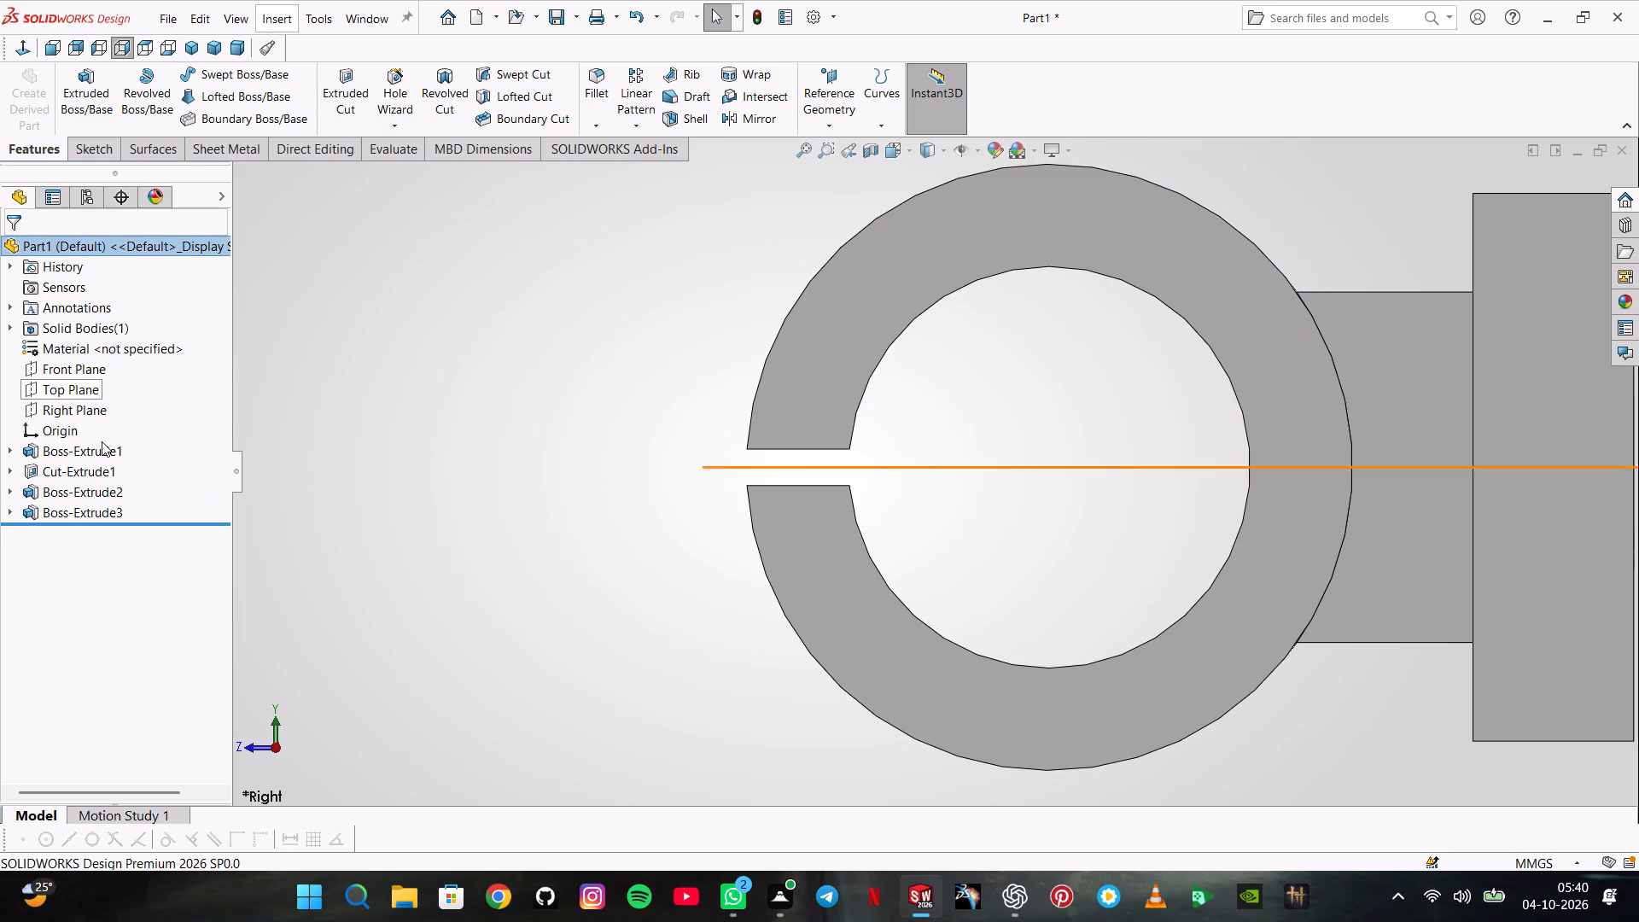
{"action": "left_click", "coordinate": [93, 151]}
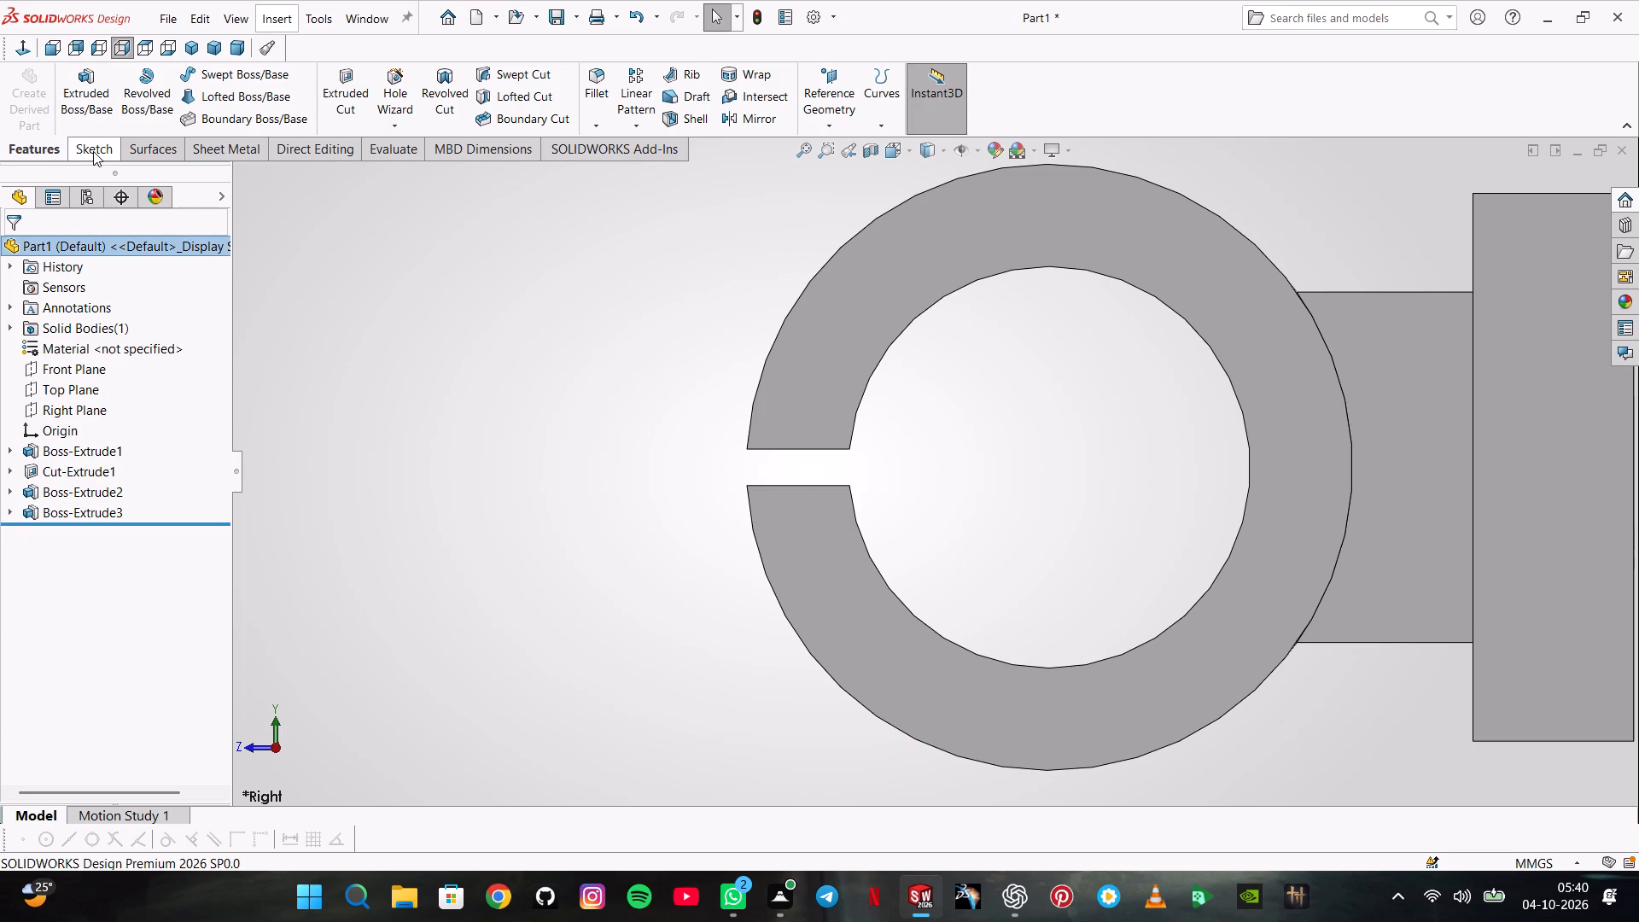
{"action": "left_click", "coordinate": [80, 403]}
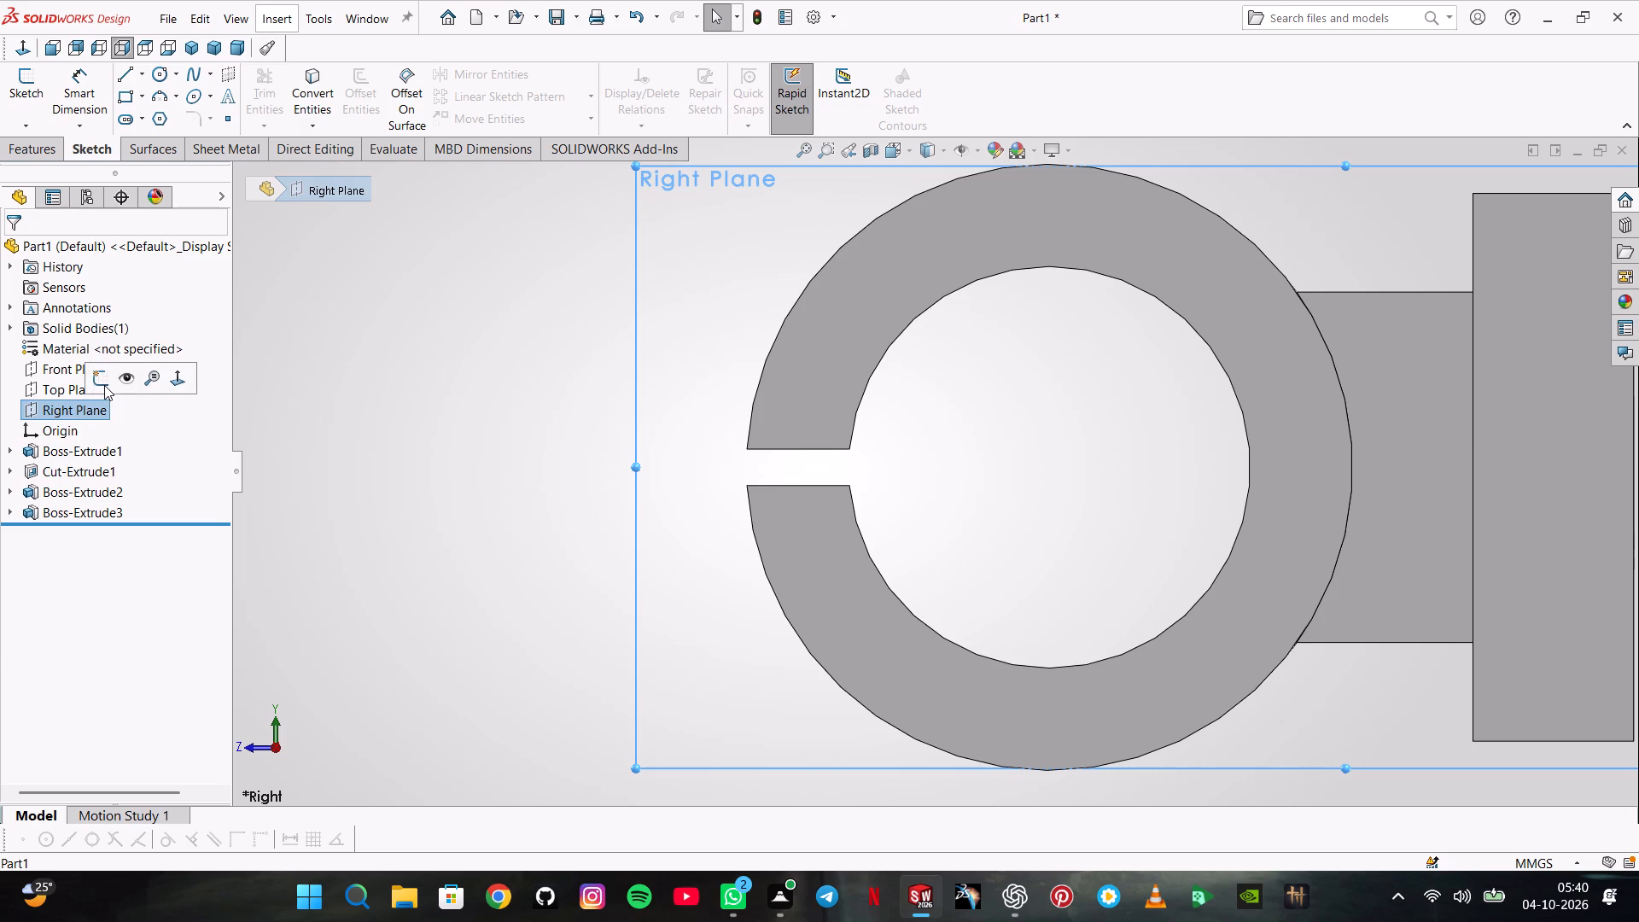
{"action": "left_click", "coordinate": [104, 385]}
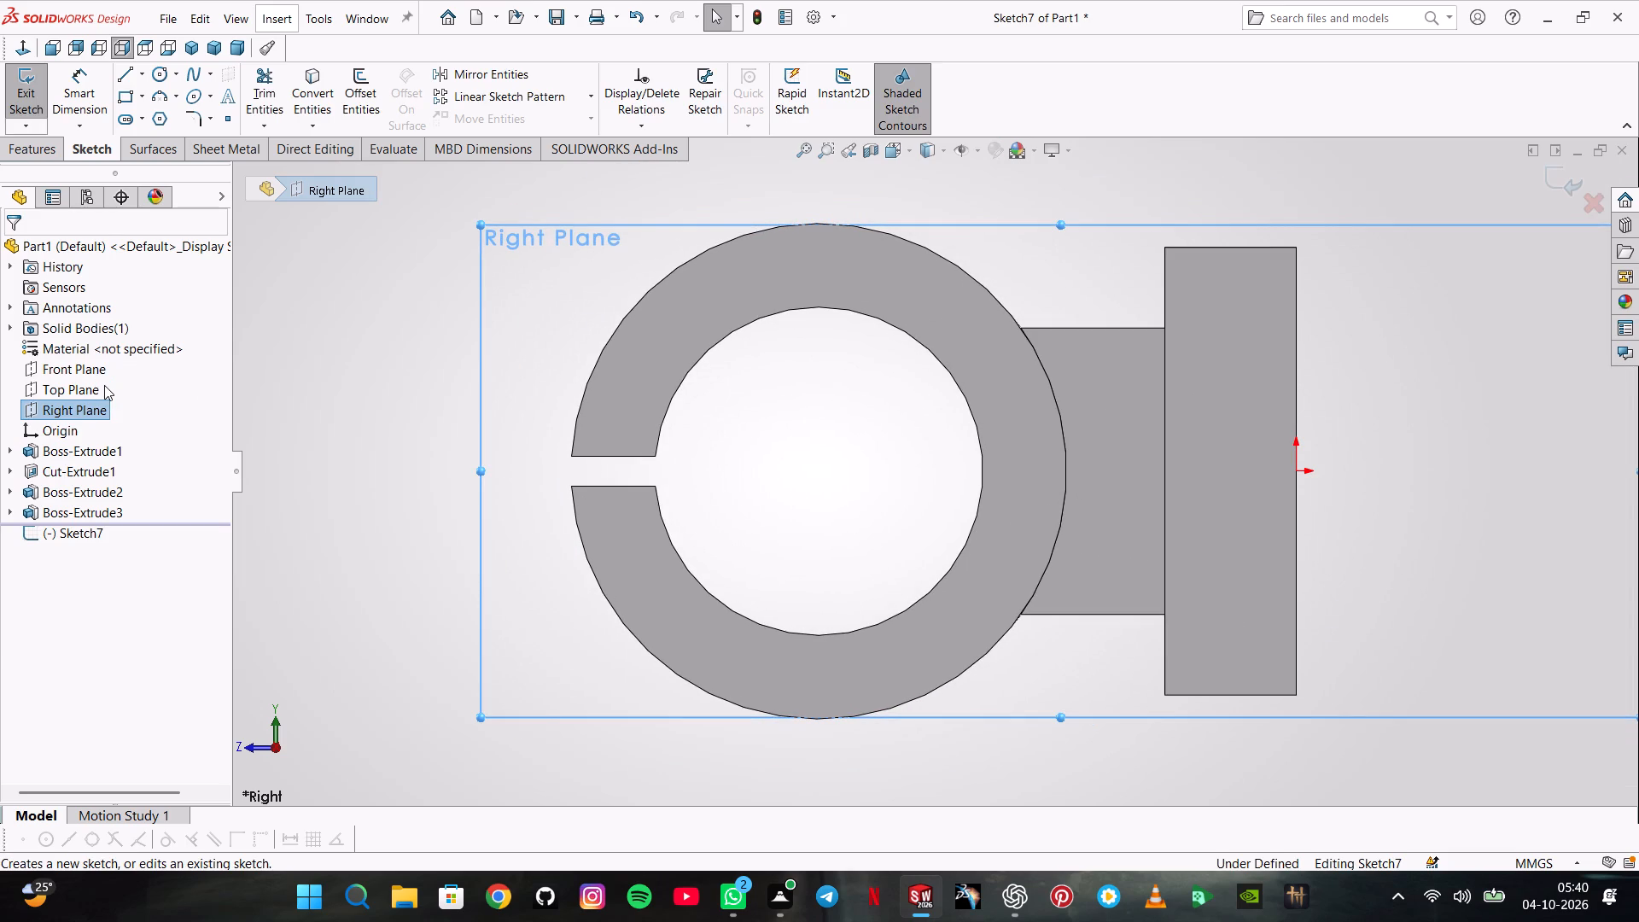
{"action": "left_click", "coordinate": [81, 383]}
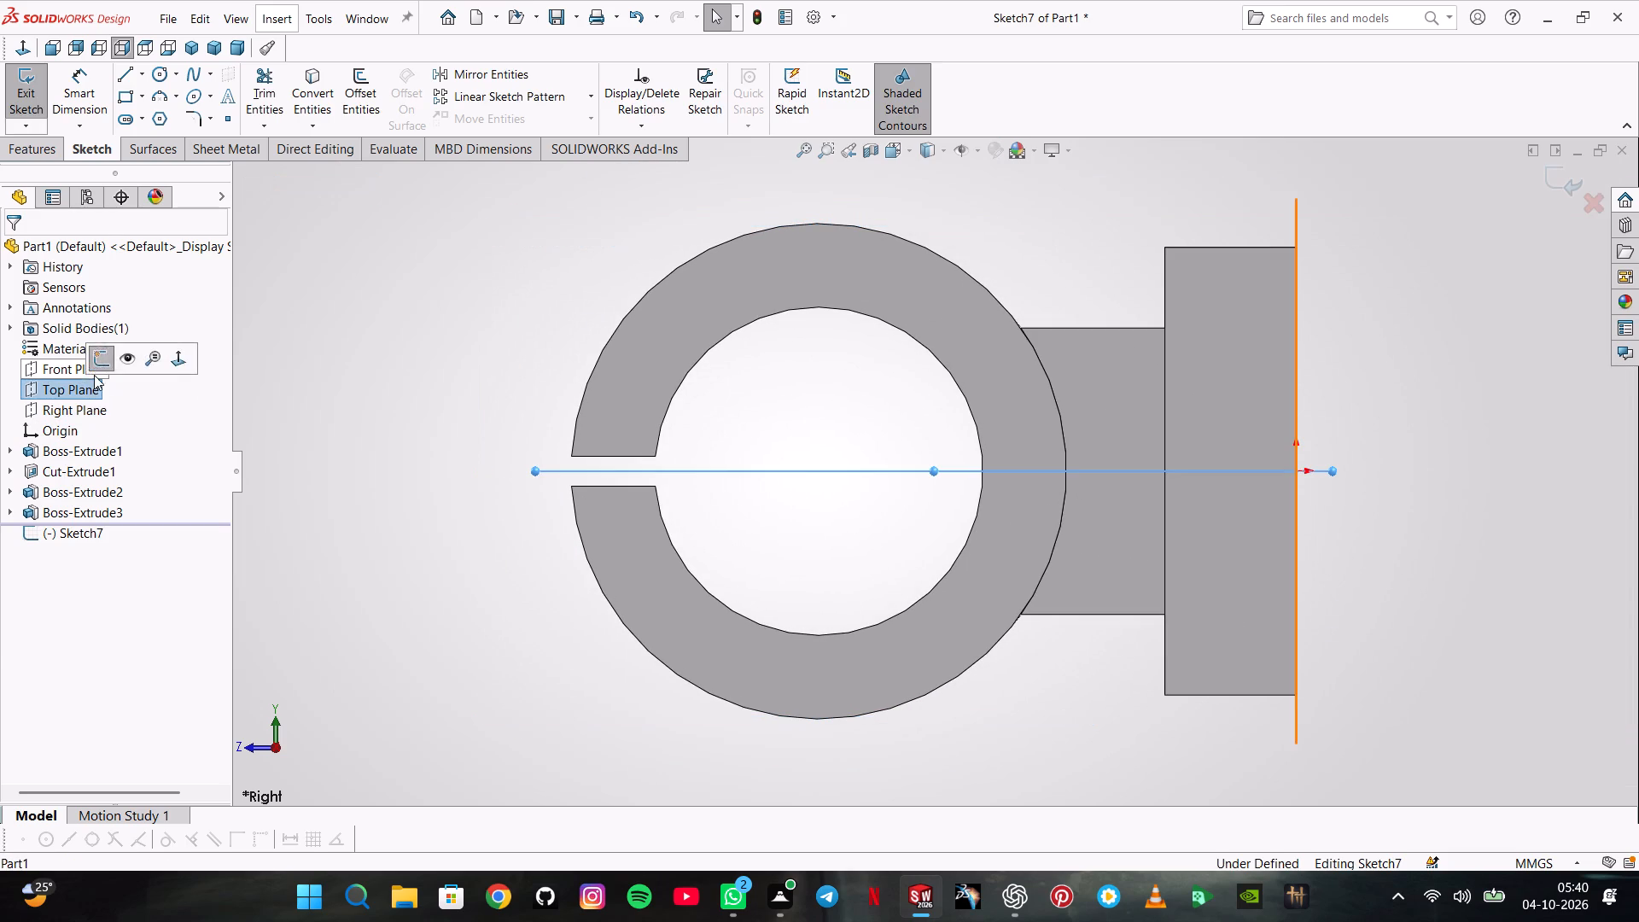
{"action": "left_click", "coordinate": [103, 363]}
On the Top Plane, sketch a centrepoint slot about 71 × 30 mm in line with the origin, overlapping the ring's split end.
{"action": "left_click", "coordinate": [90, 384]}
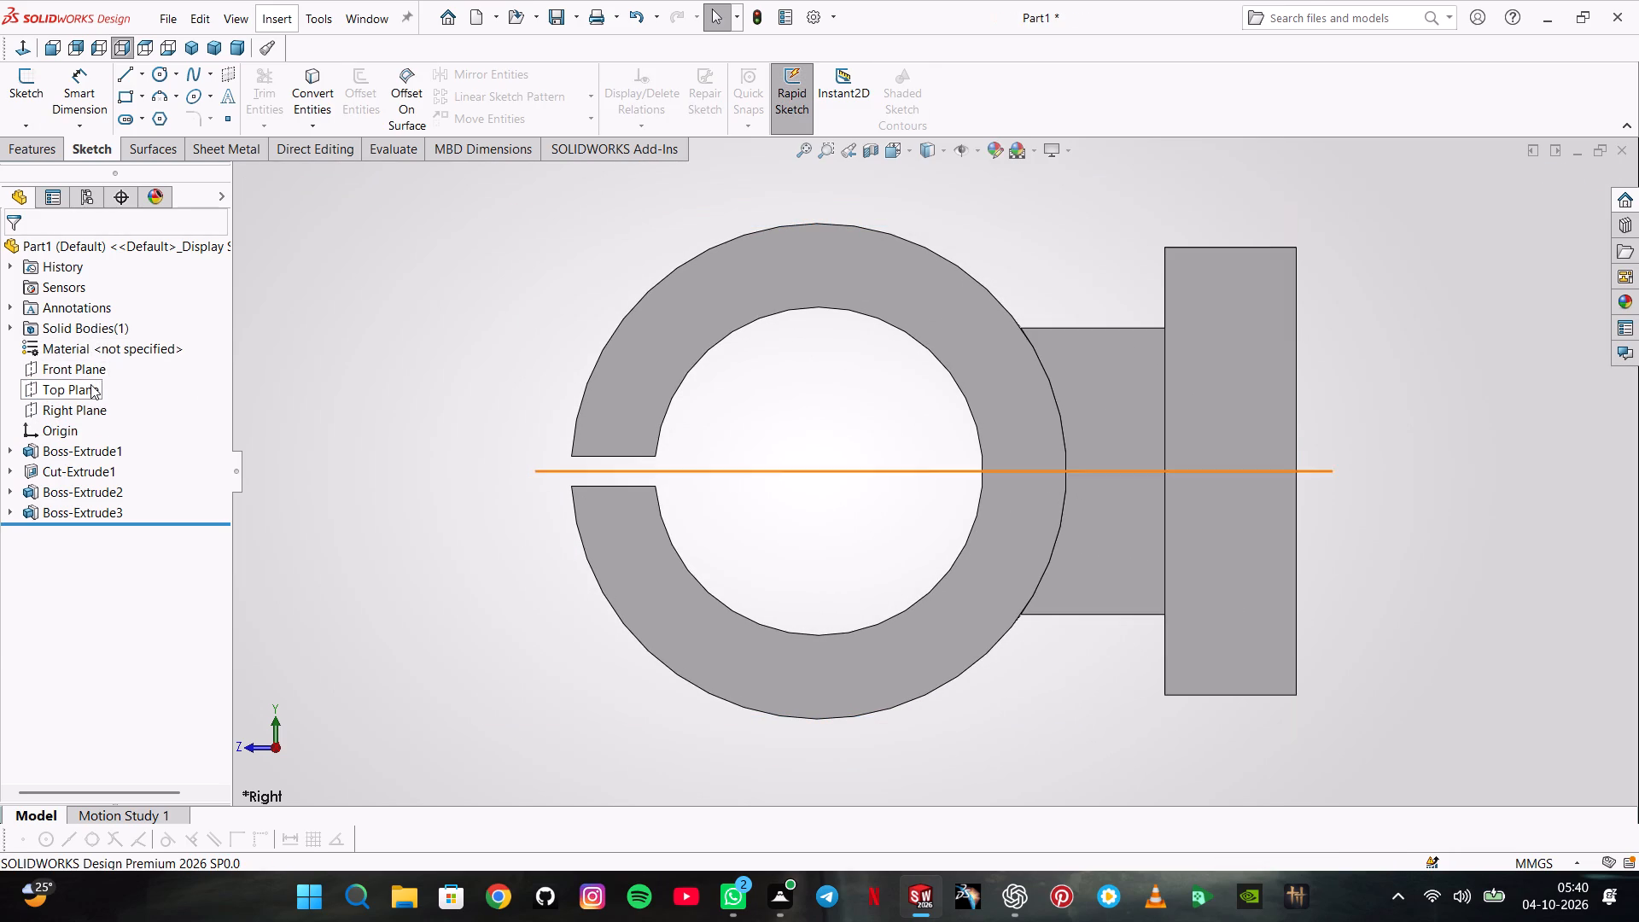
{"action": "left_click", "coordinate": [114, 366]}
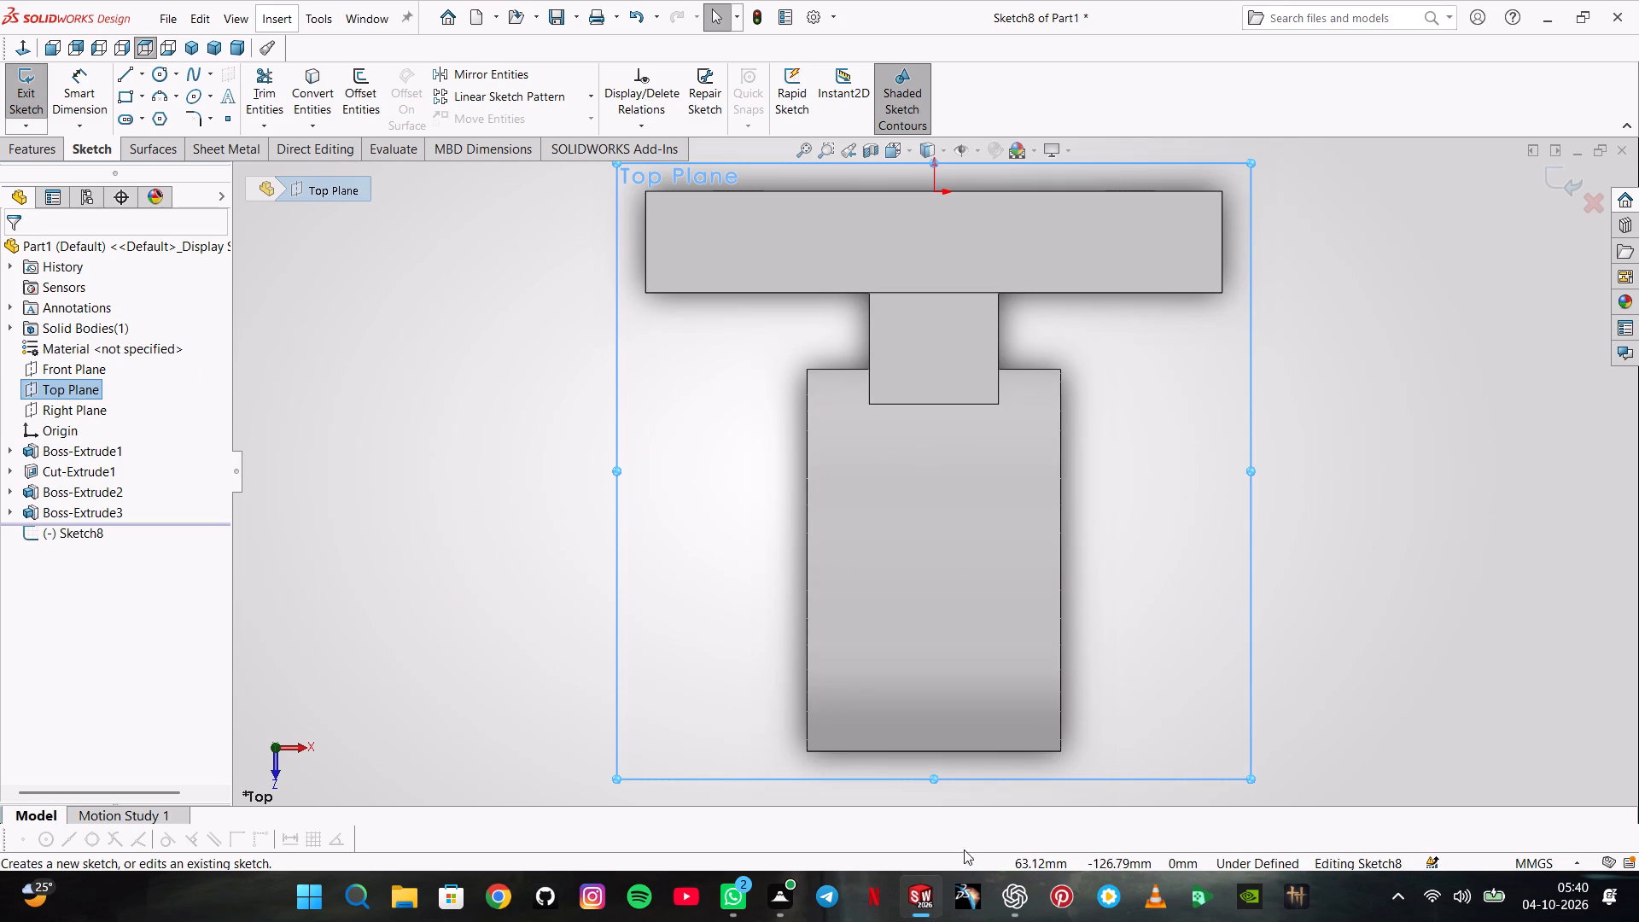
{"action": "scroll", "coordinate": [942, 776], "scroll_direction": "up", "scroll_amount": 3}
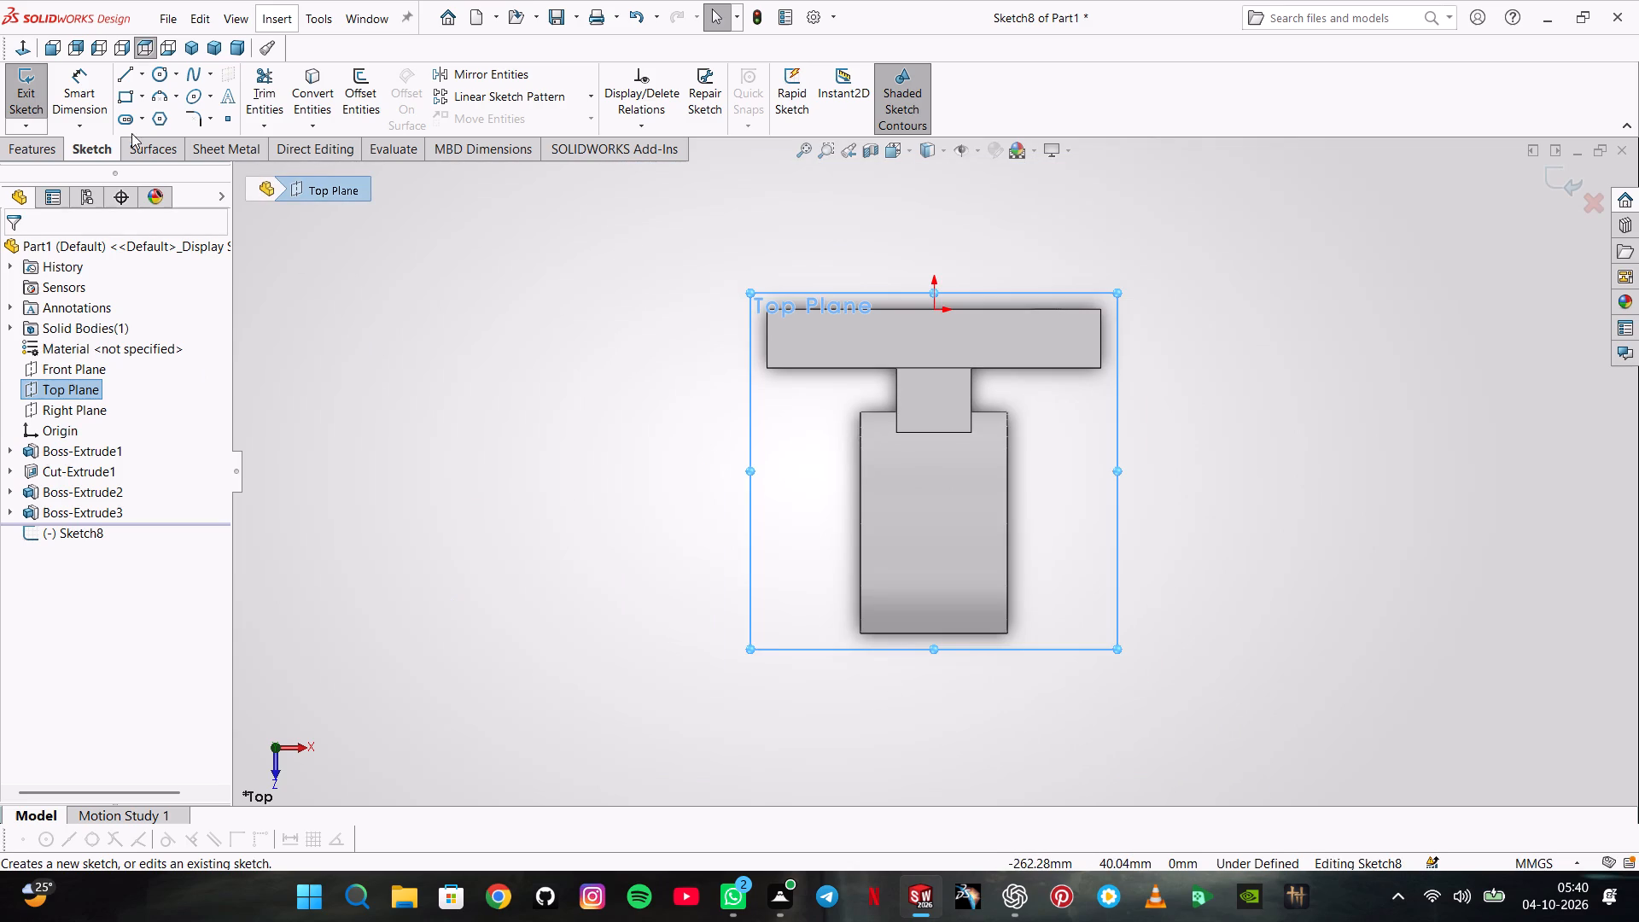
{"action": "left_click", "coordinate": [130, 128]}
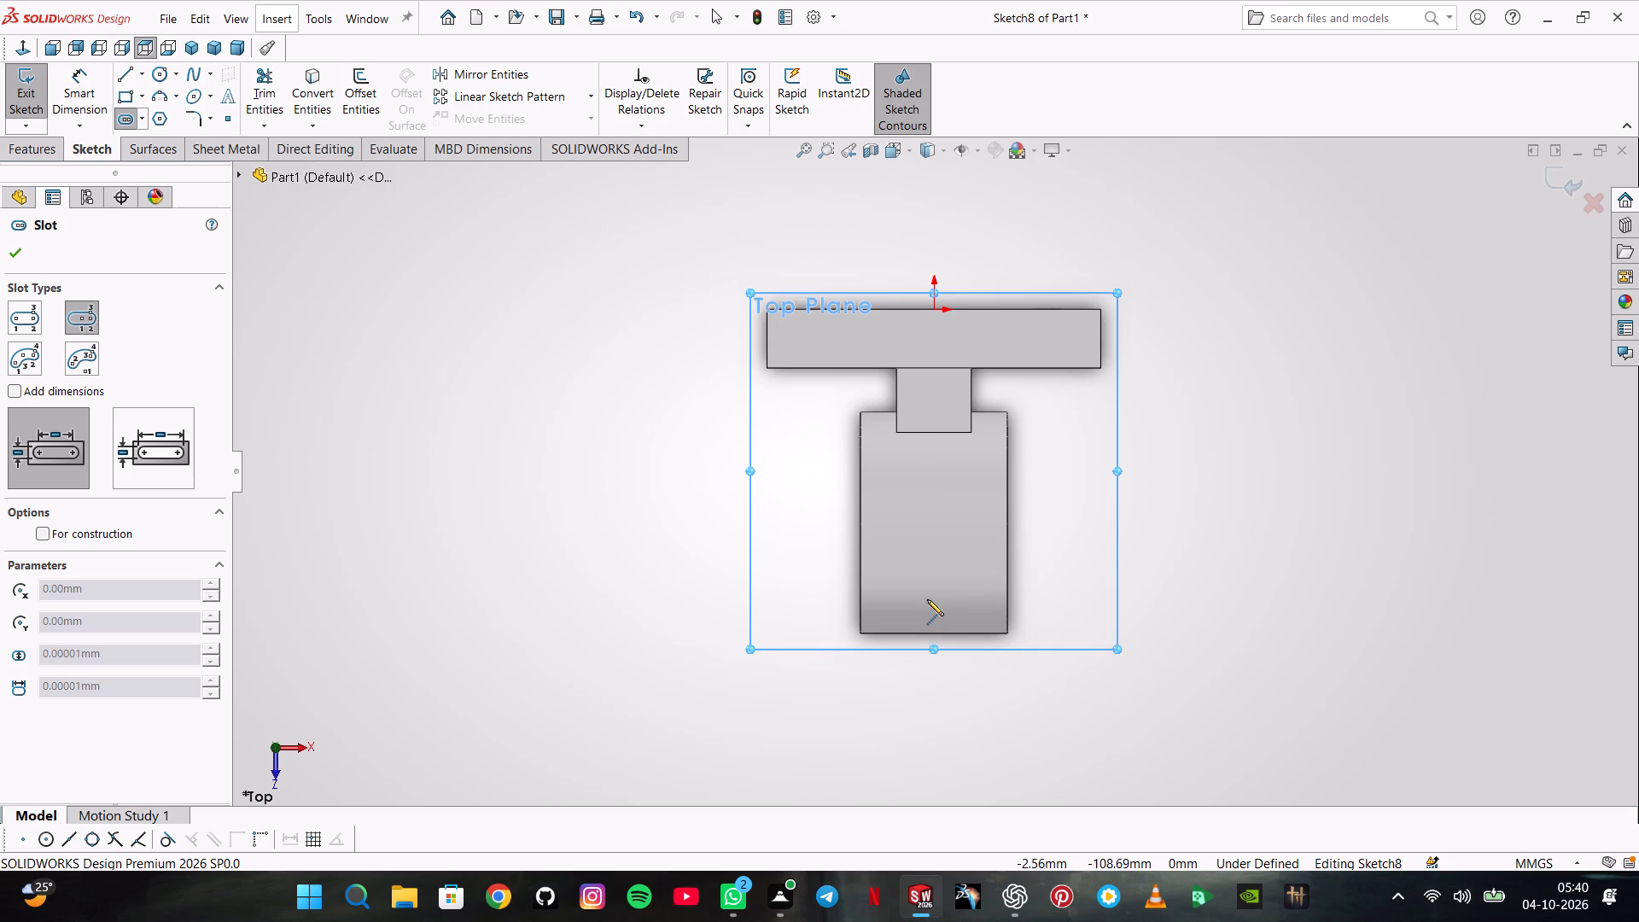
{"action": "left_click", "coordinate": [933, 609]}
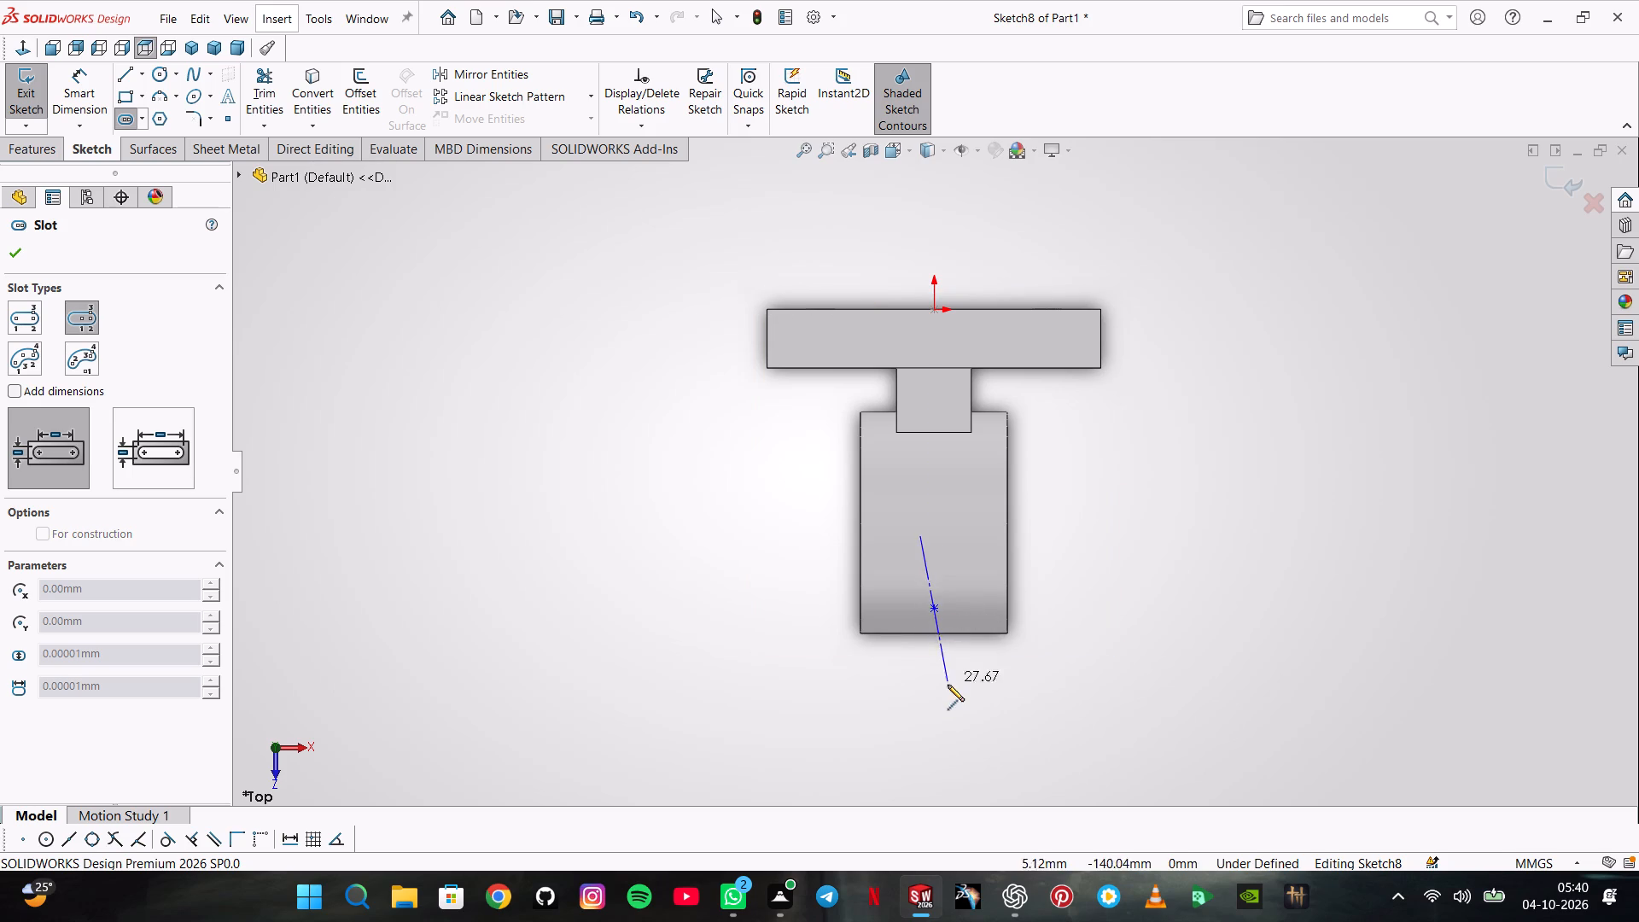
{"action": "left_click", "coordinate": [938, 703]}
{"action": "left_click", "coordinate": [974, 699]}
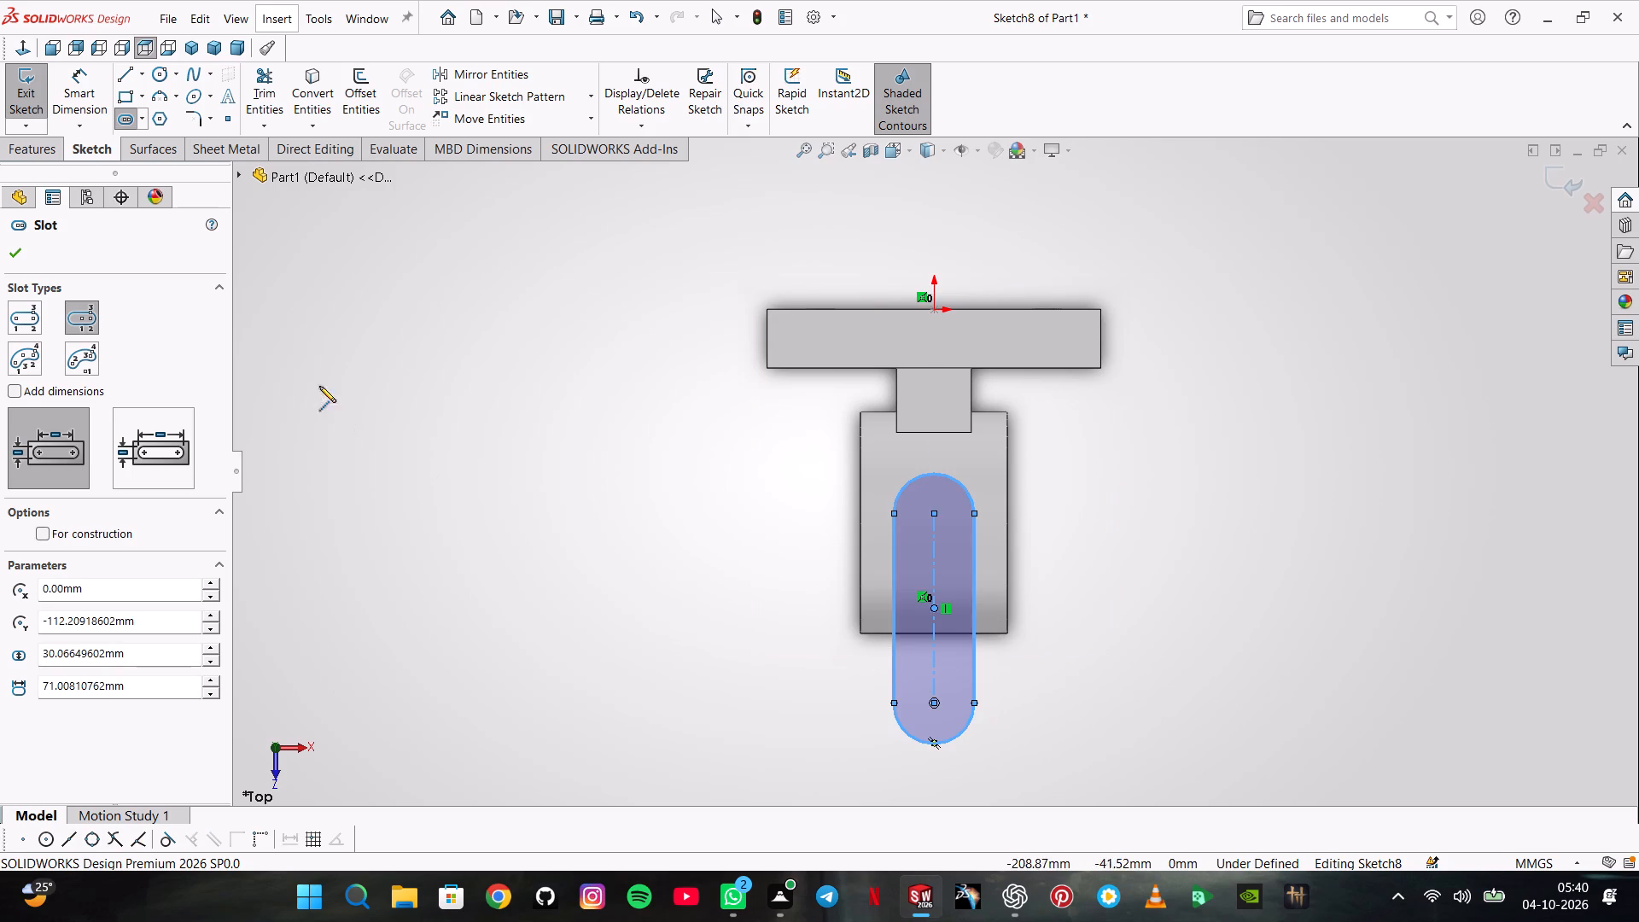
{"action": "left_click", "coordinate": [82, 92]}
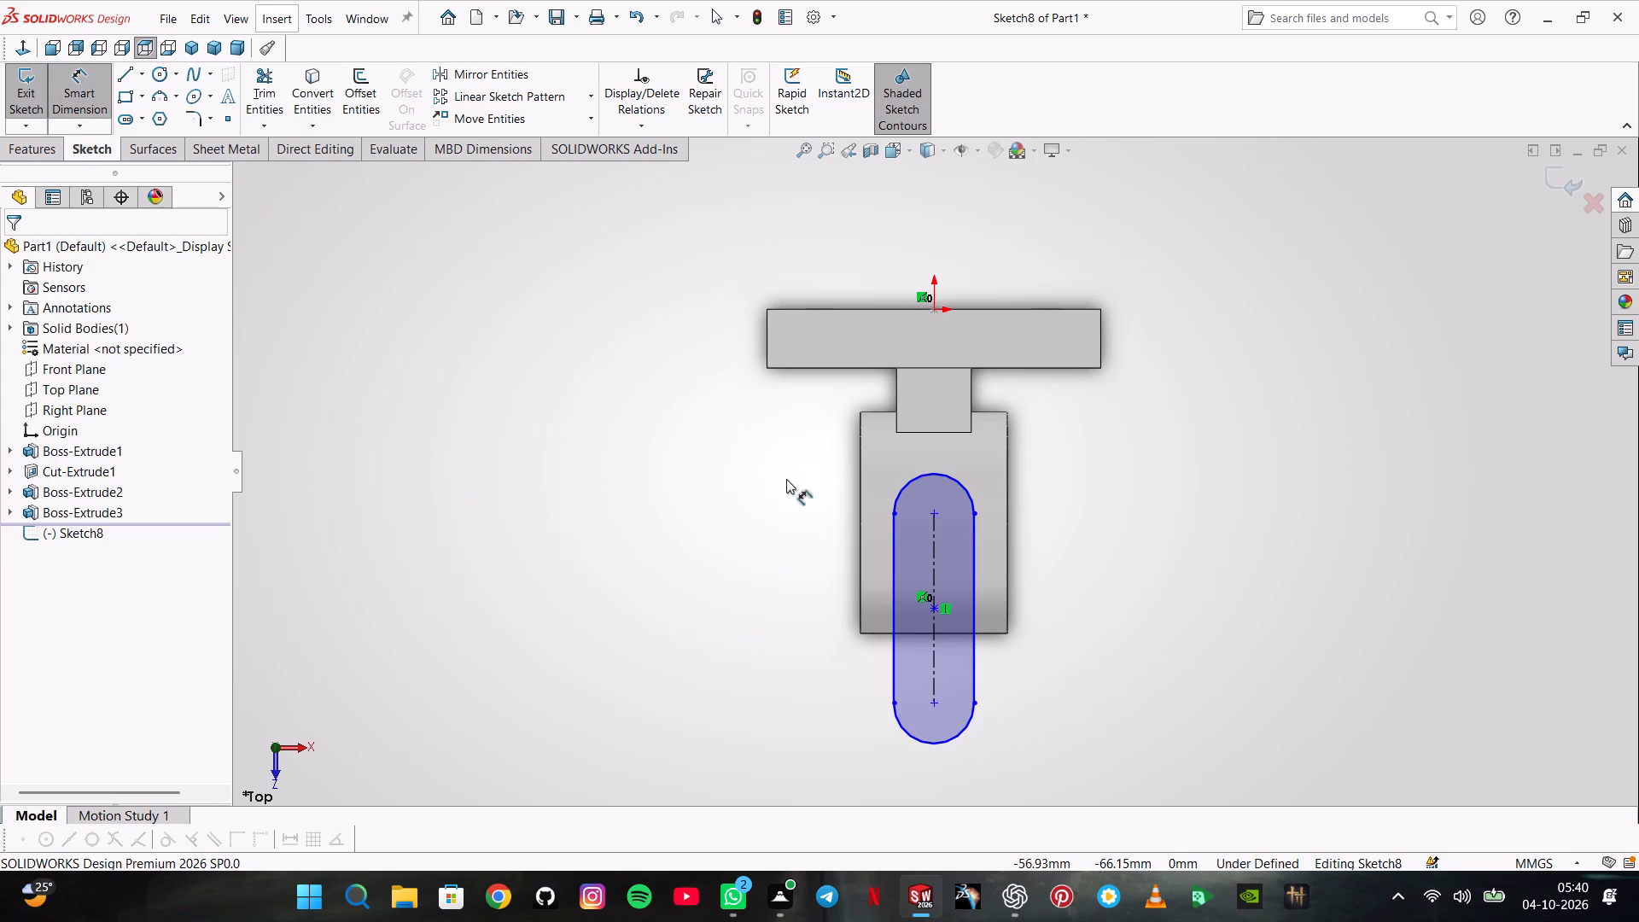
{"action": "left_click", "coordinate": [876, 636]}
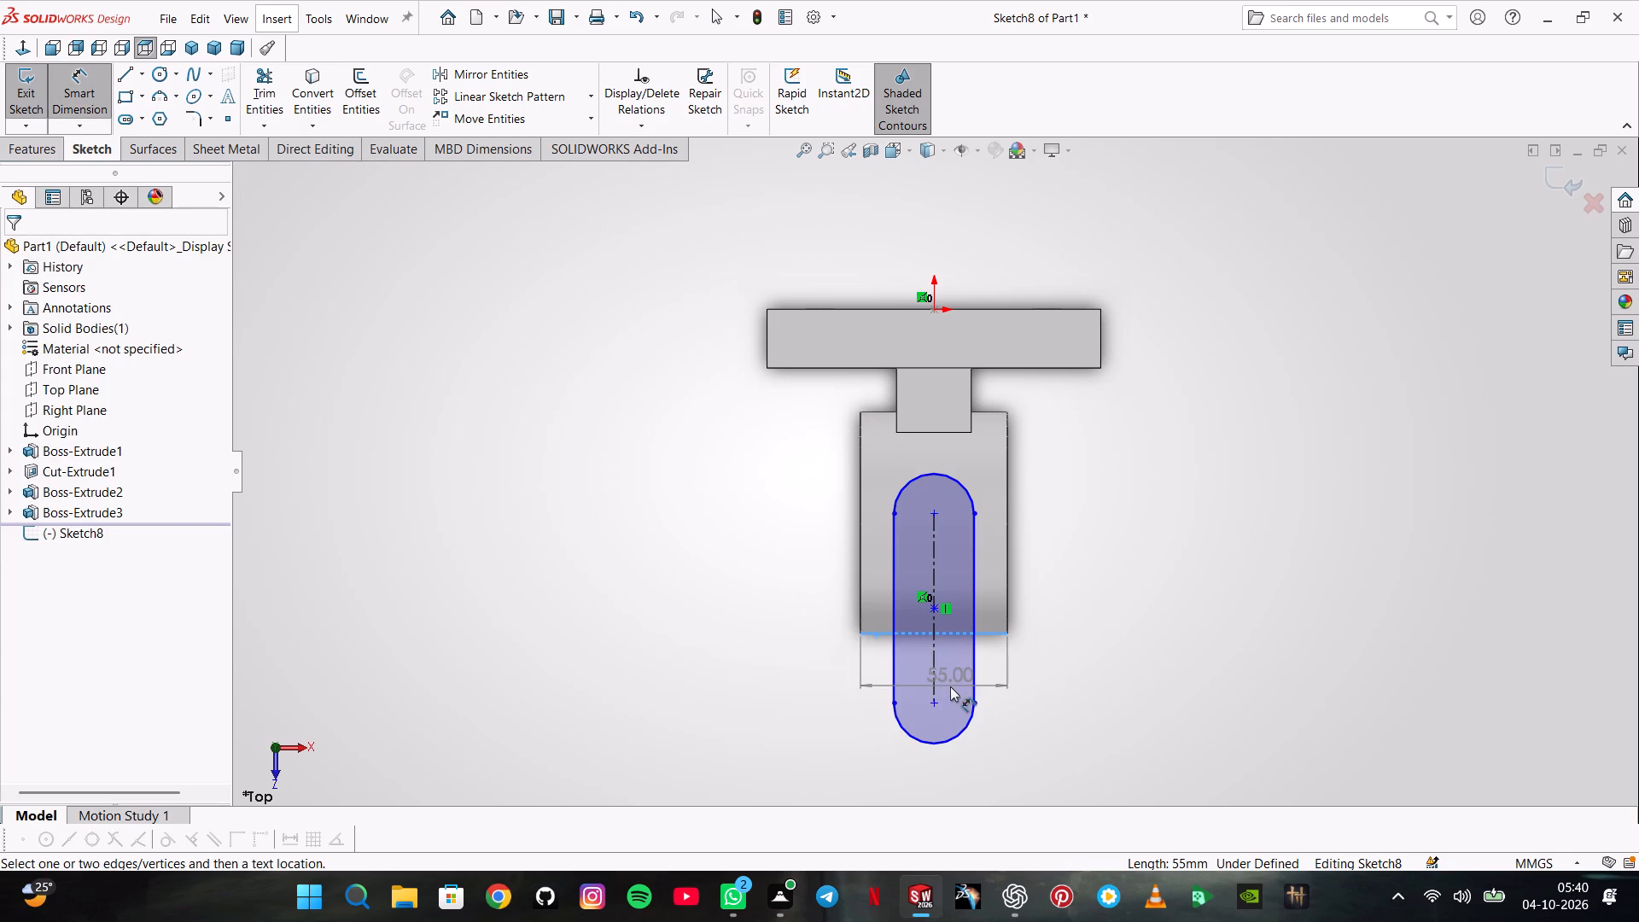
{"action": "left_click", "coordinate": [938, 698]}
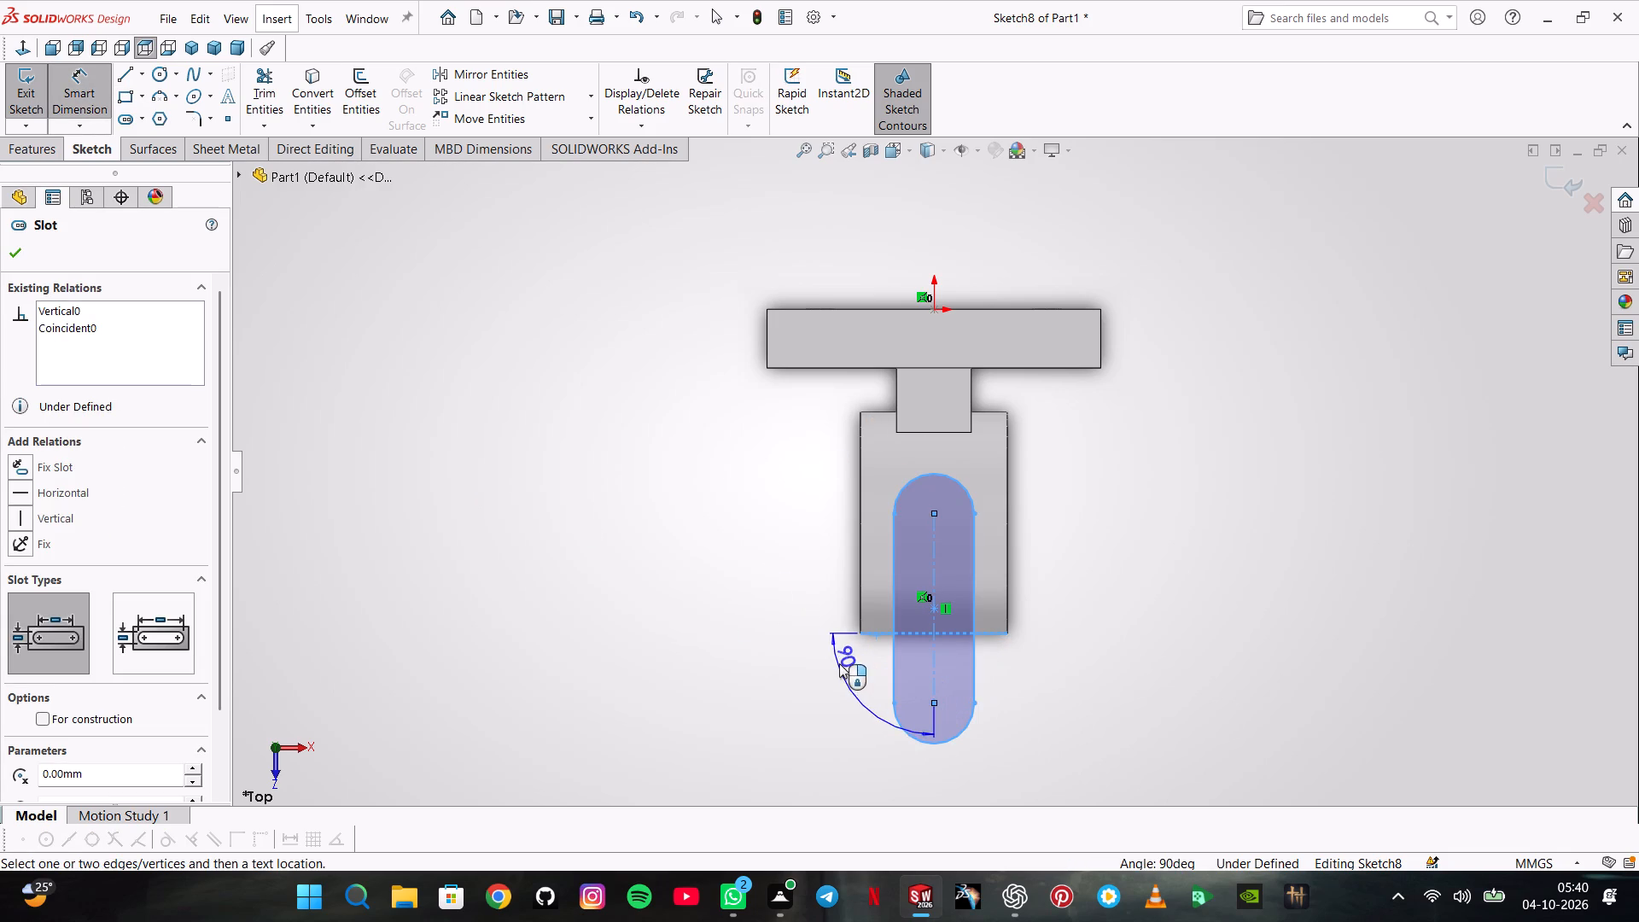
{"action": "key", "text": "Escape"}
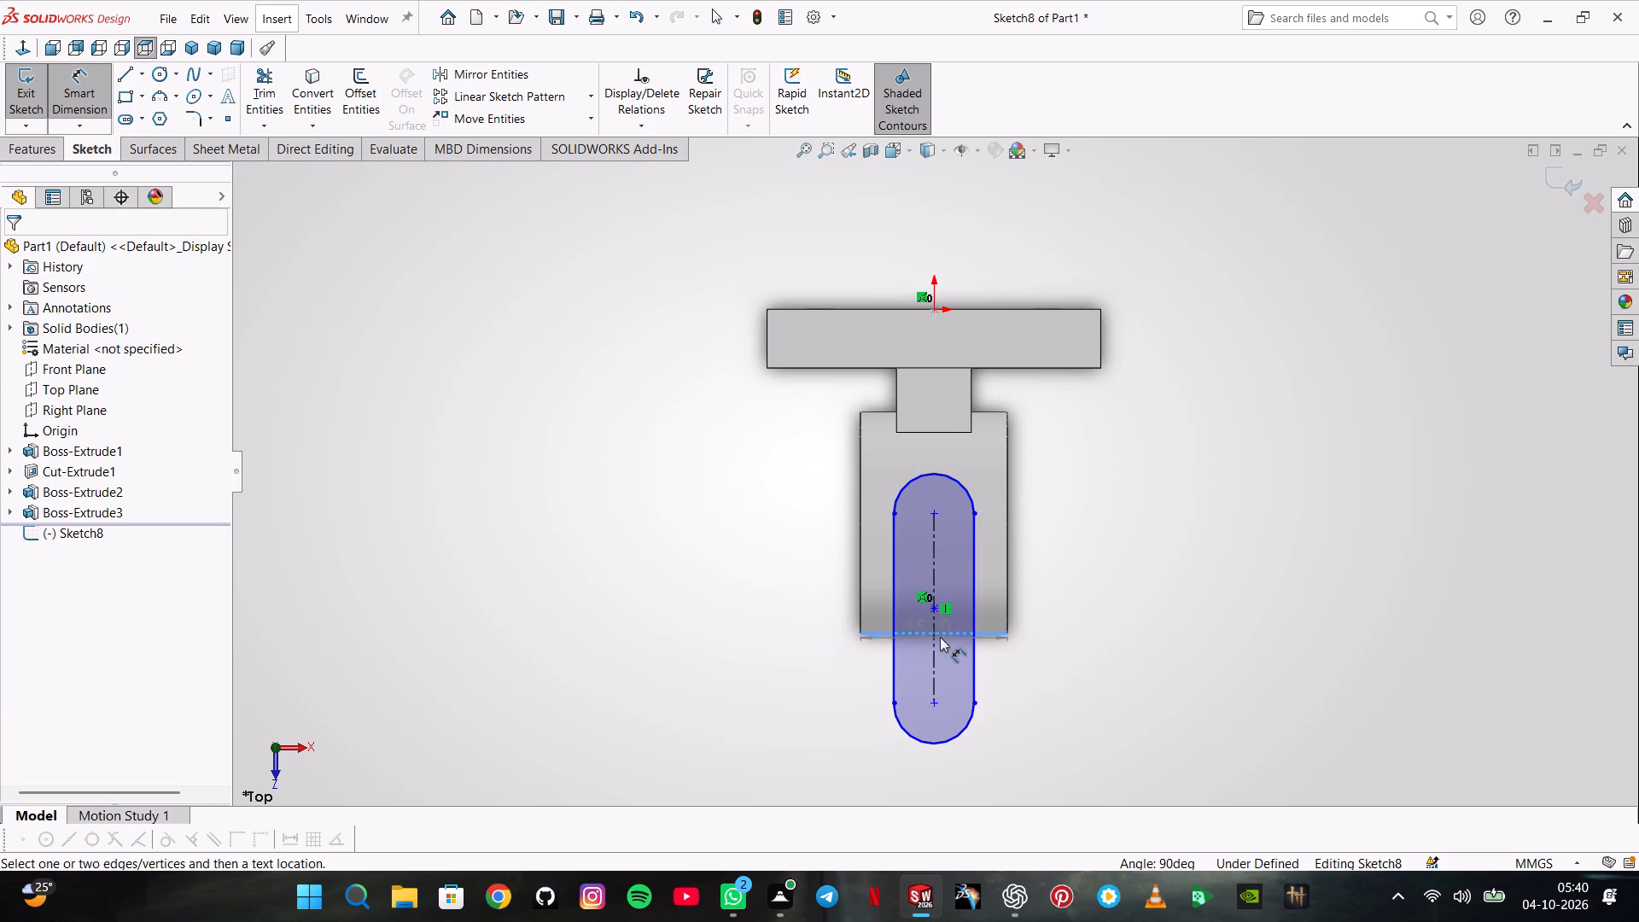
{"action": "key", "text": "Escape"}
Dimension the distance from the slot's centre to its outer arc centre as 45 mm.
{"action": "left_click", "coordinate": [935, 608]}
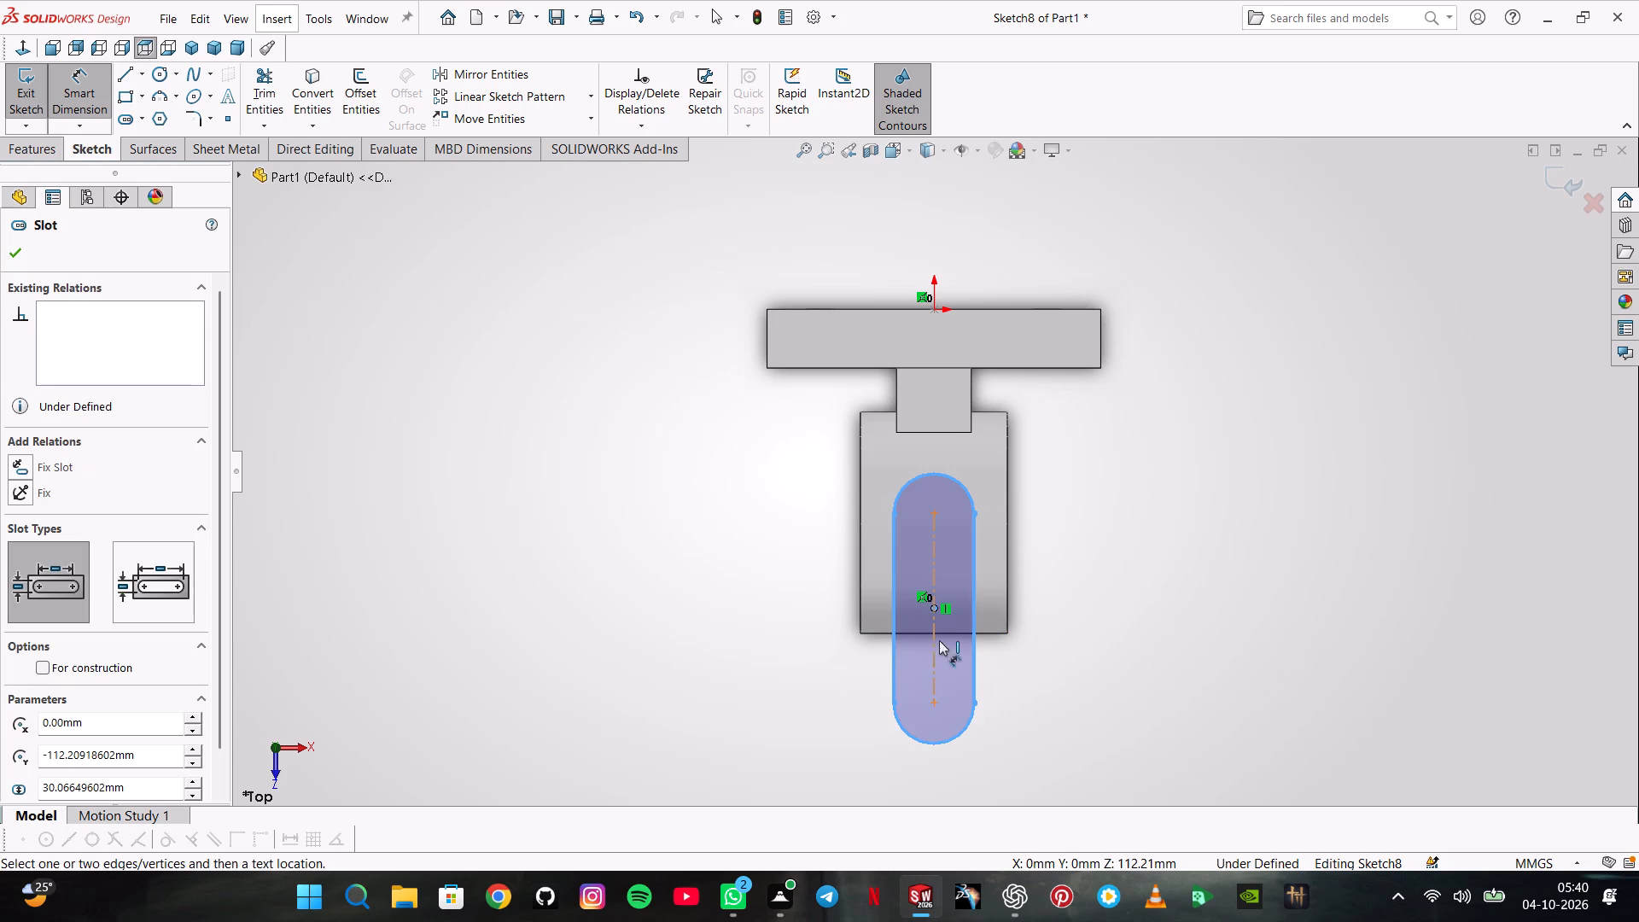
{"action": "left_click", "coordinate": [932, 707]}
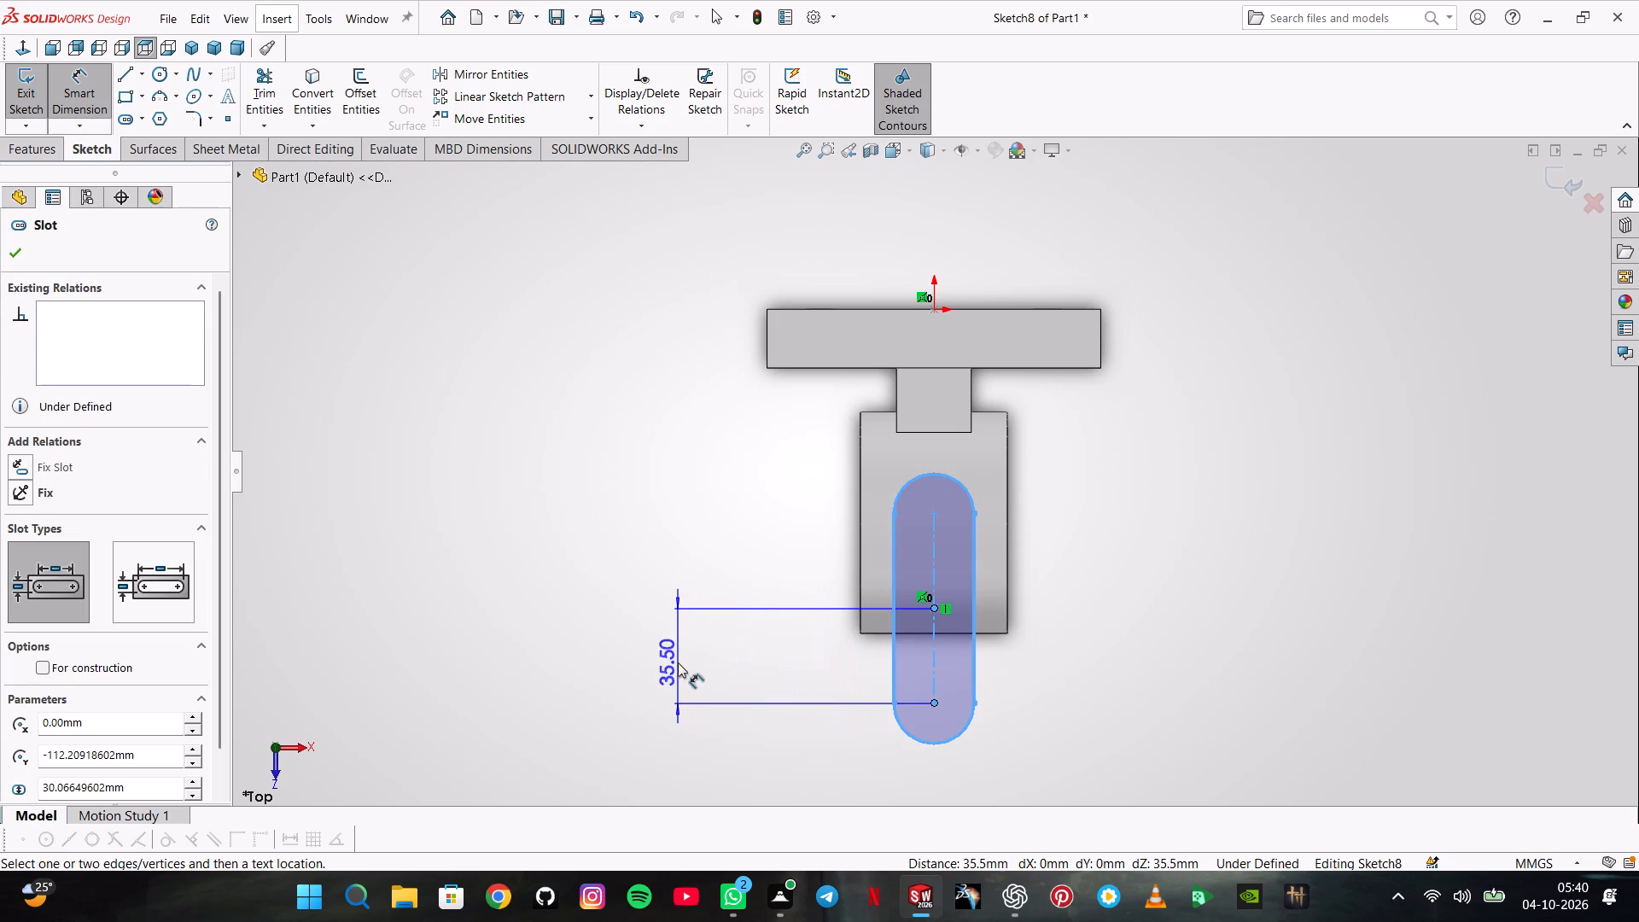
{"action": "left_click", "coordinate": [677, 662]}
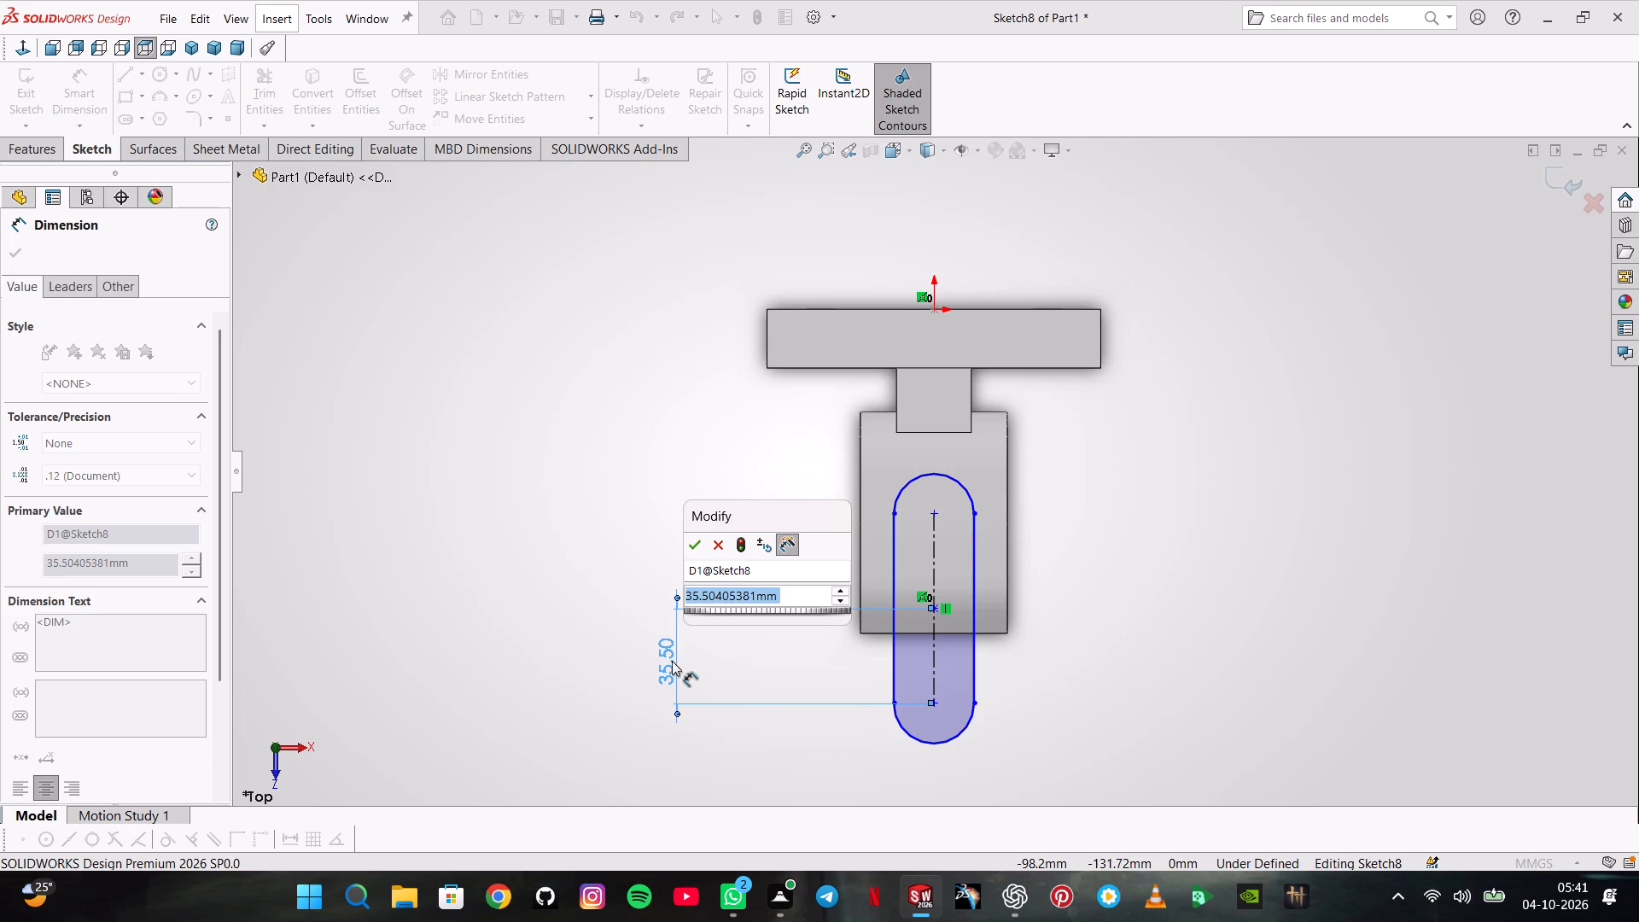
{"action": "type", "text": "45"}
{"action": "key", "text": "Return"}
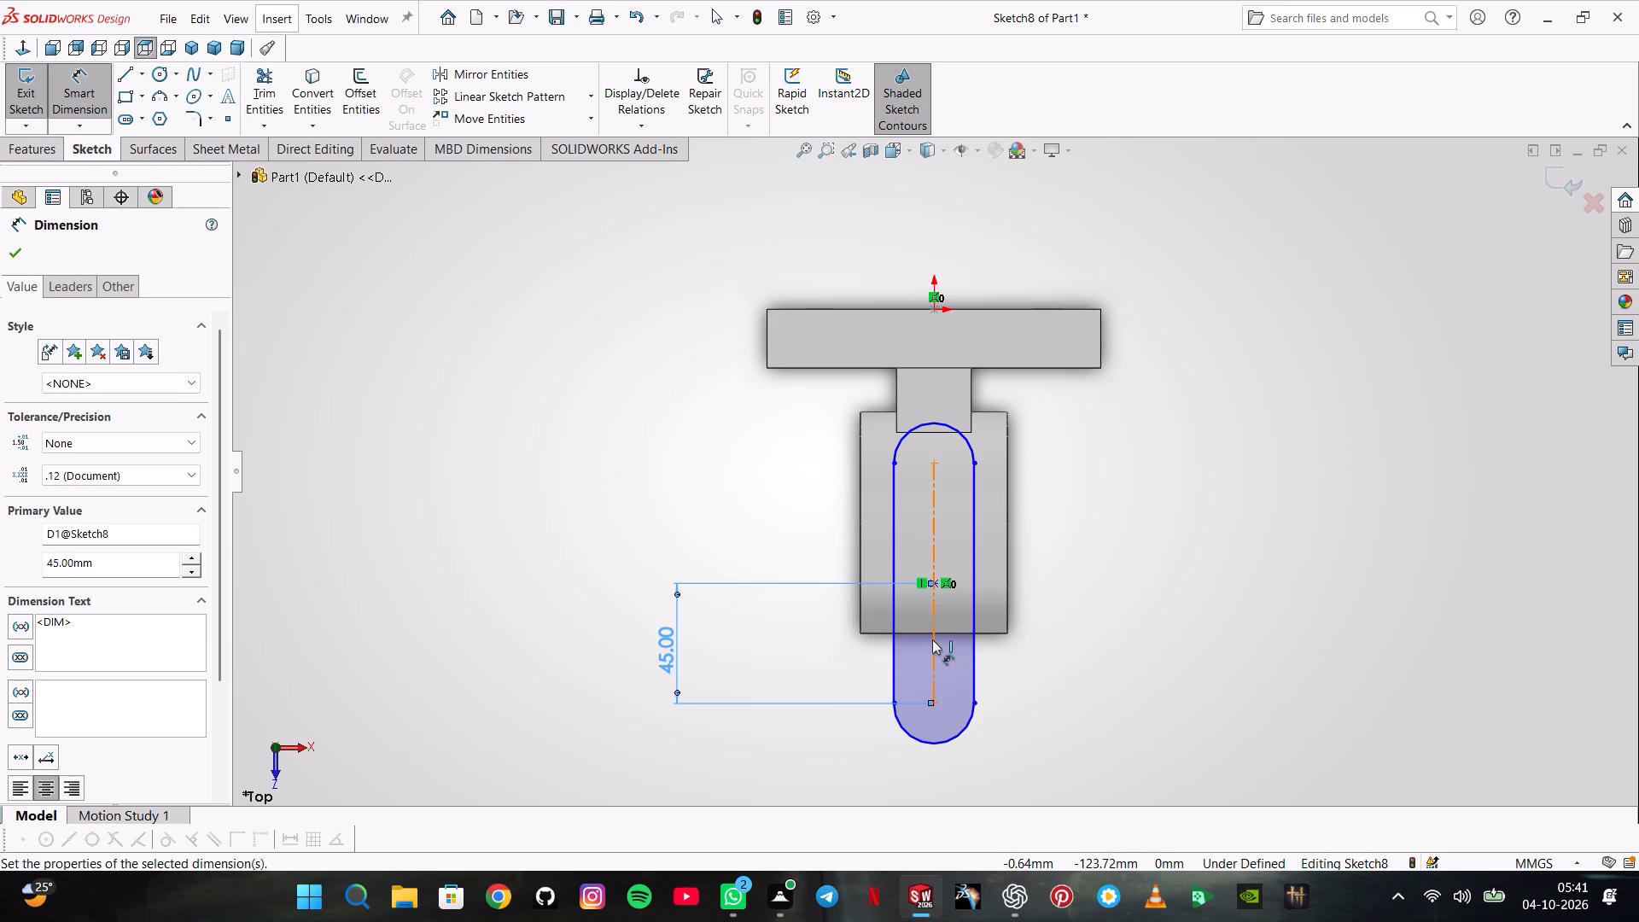
Dimension the slot's centre as 80 mm from the block's back edge.
{"action": "left_click", "coordinate": [935, 581]}
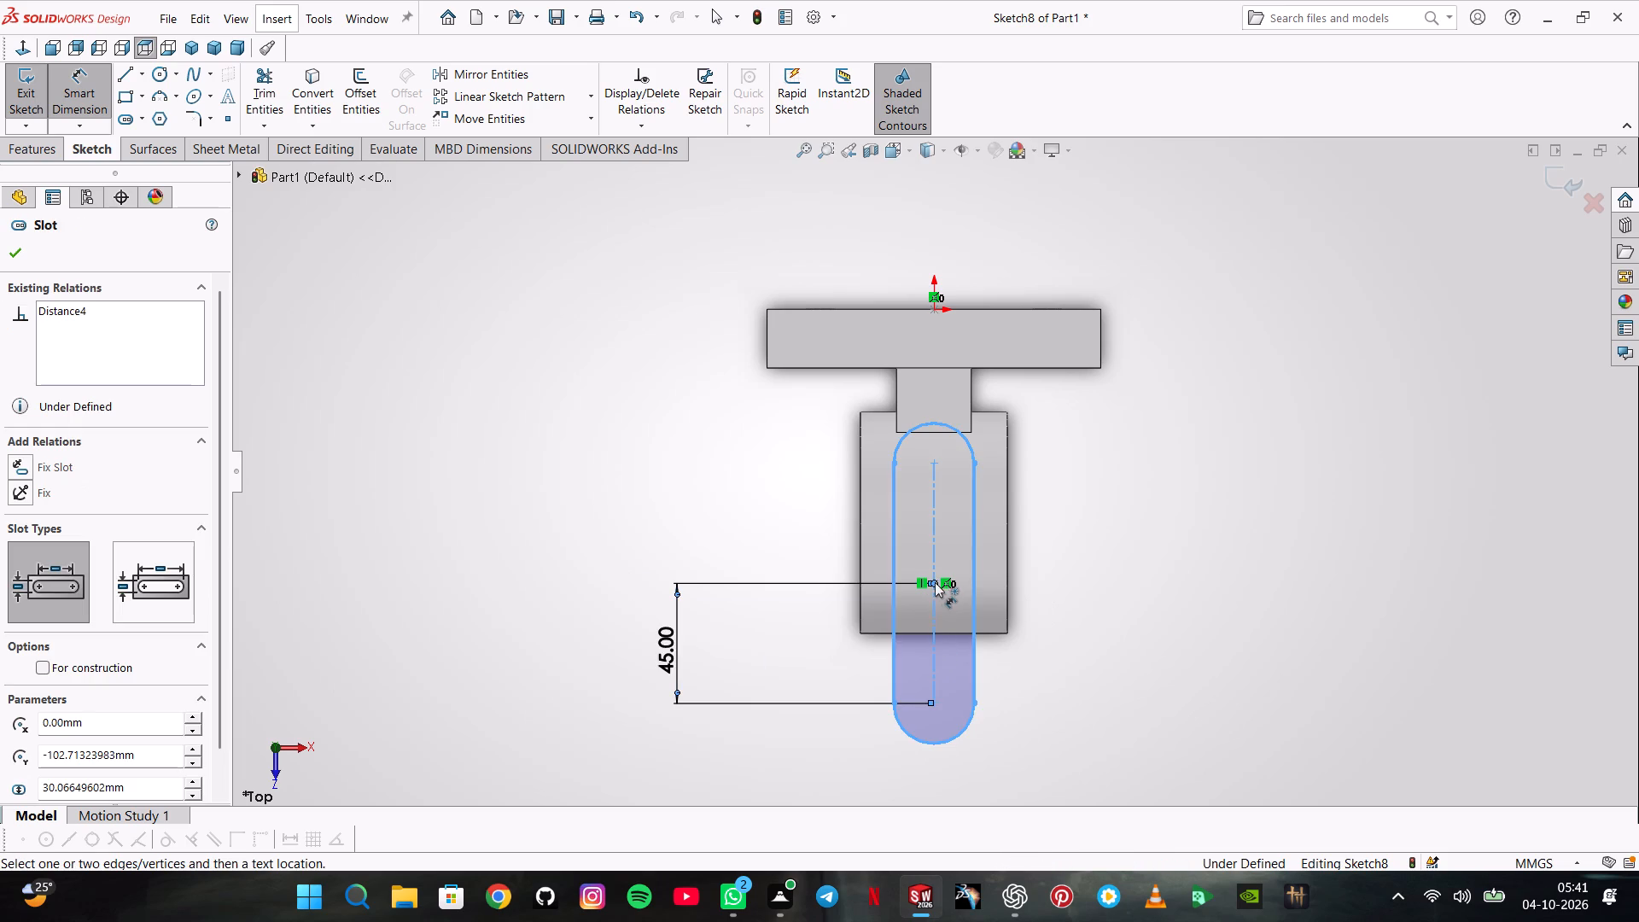
{"action": "middle_click_drag", "start_coordinate": [830, 533], "coordinate": [907, 519]}
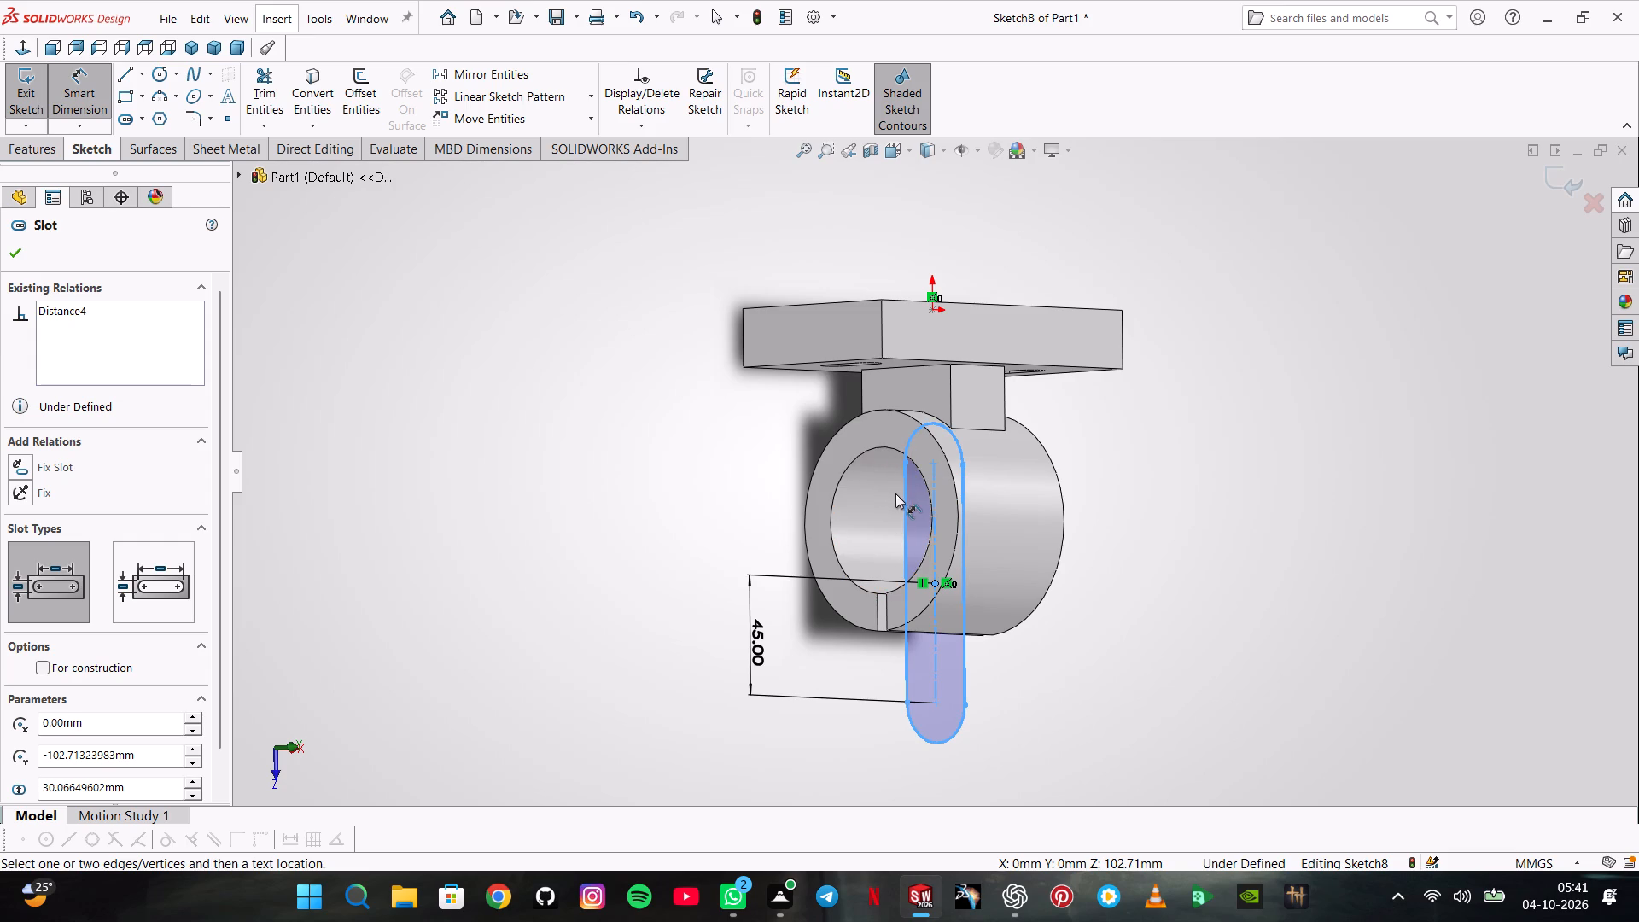
{"action": "middle_click_drag", "start_coordinate": [895, 494], "coordinate": [827, 514]}
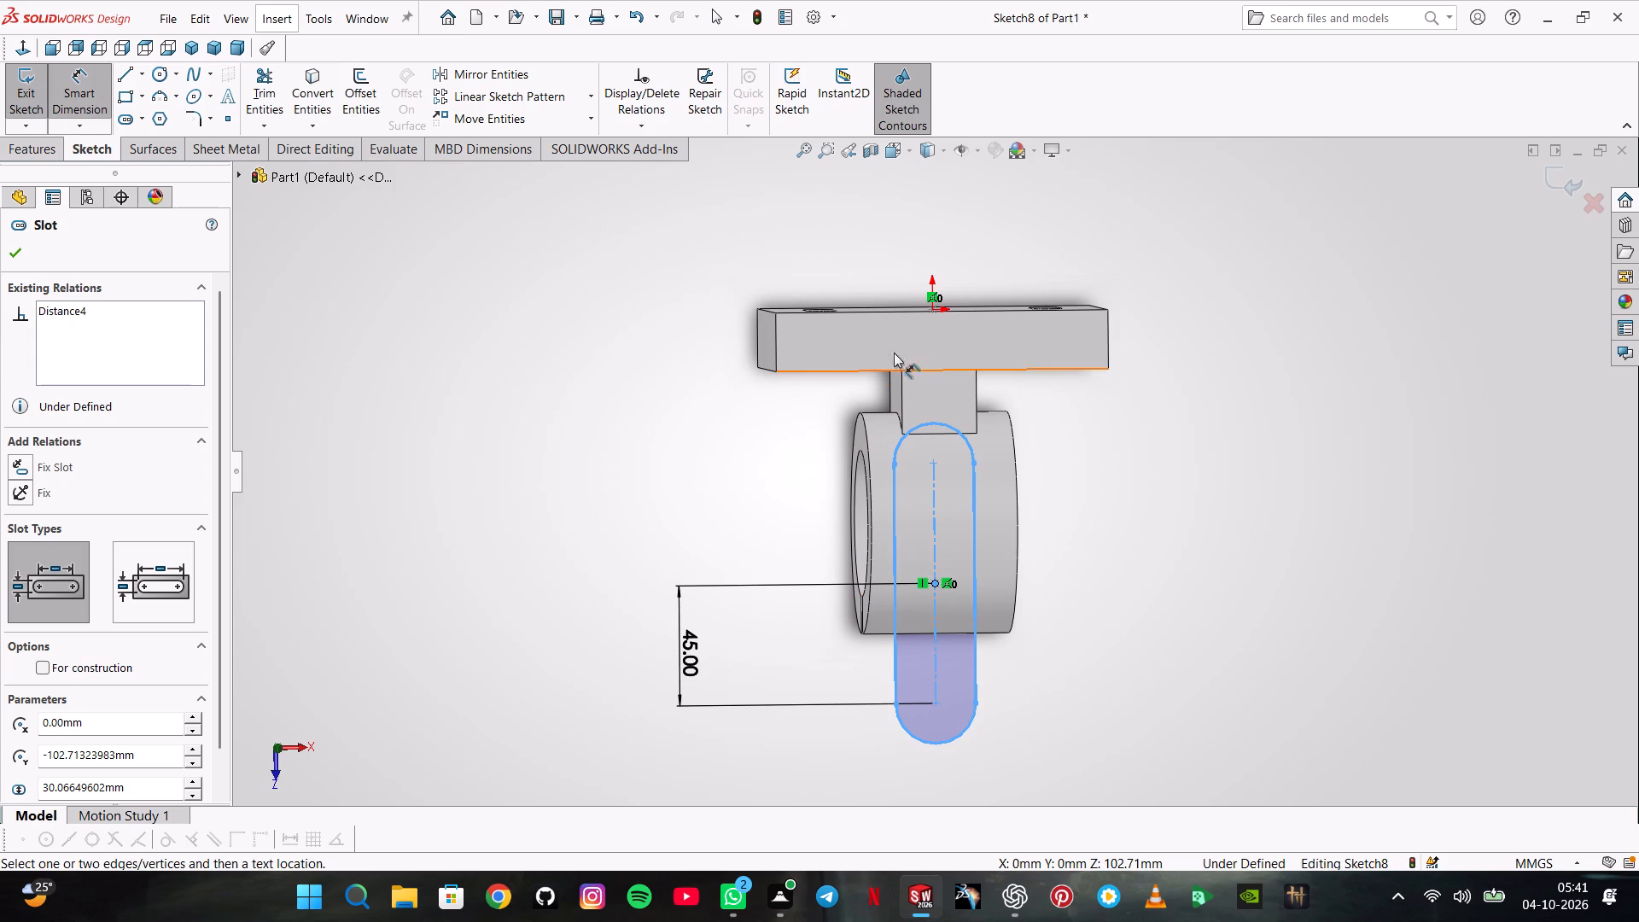
{"action": "left_click", "coordinate": [895, 310]}
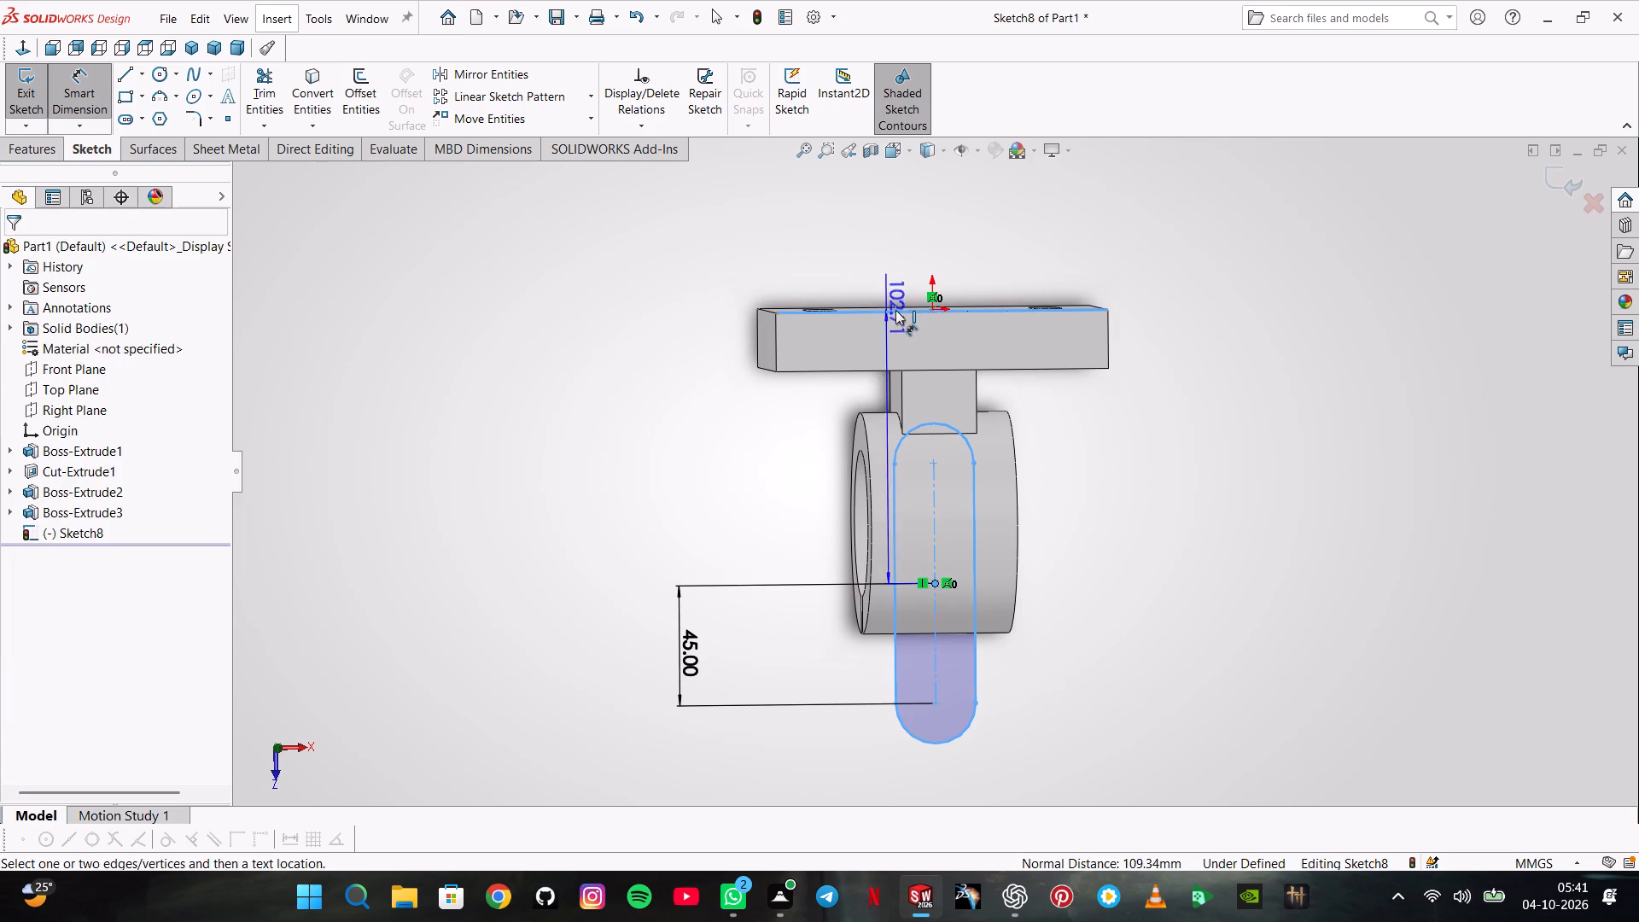
{"action": "left_click", "coordinate": [694, 415]}
{"action": "key", "text": "8"}
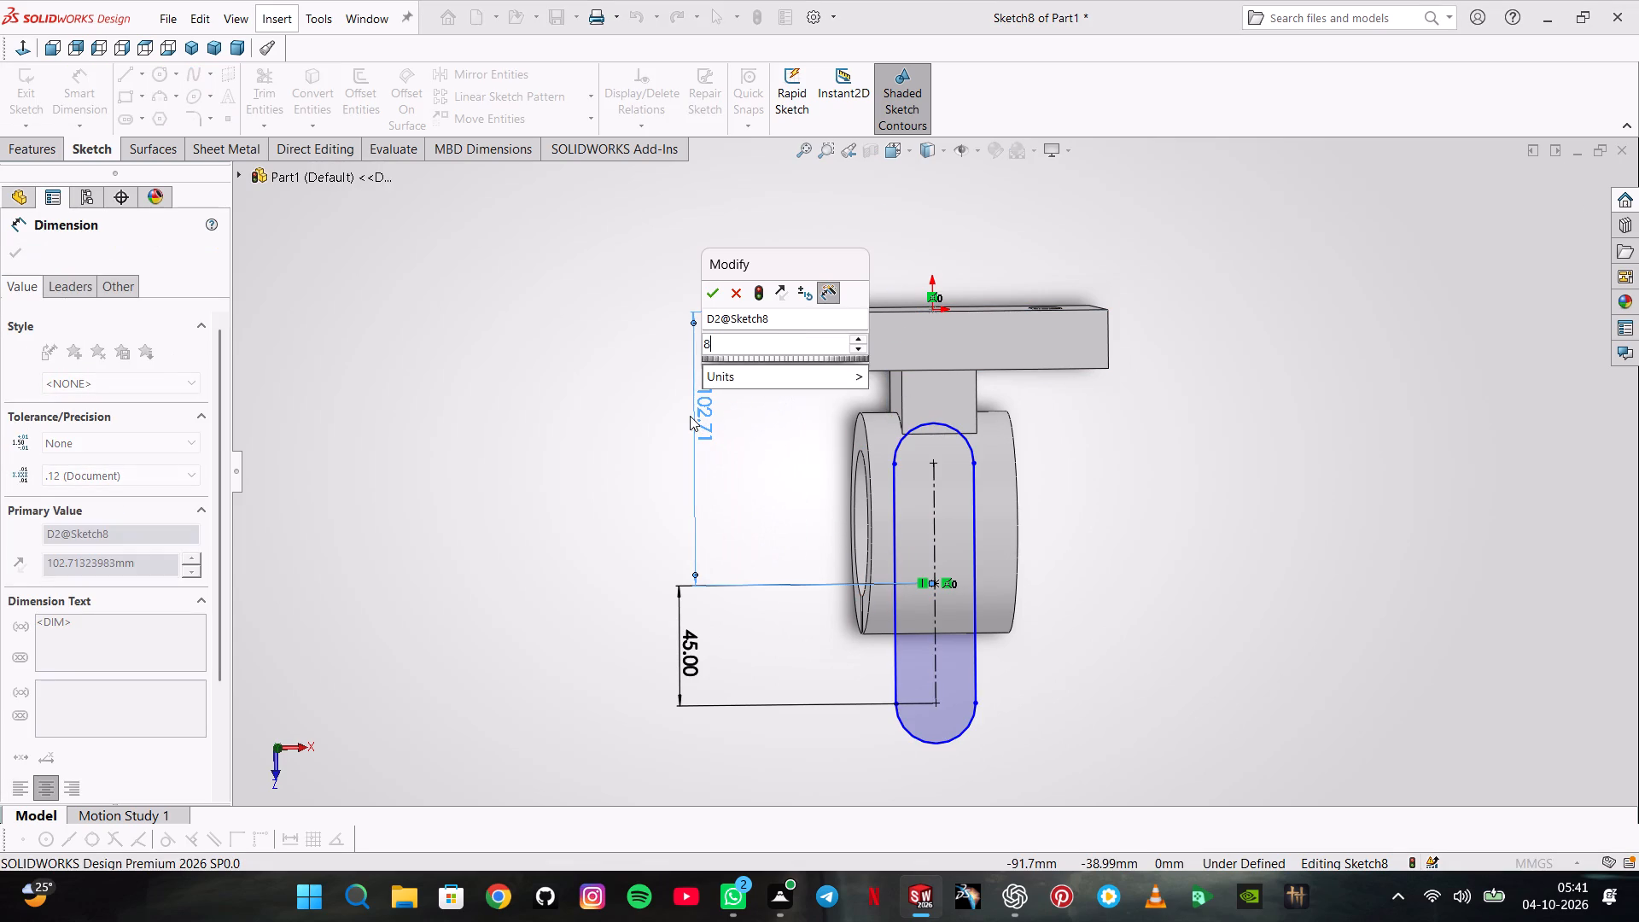
{"action": "key", "text": "0"}
{"action": "key", "text": "Return"}
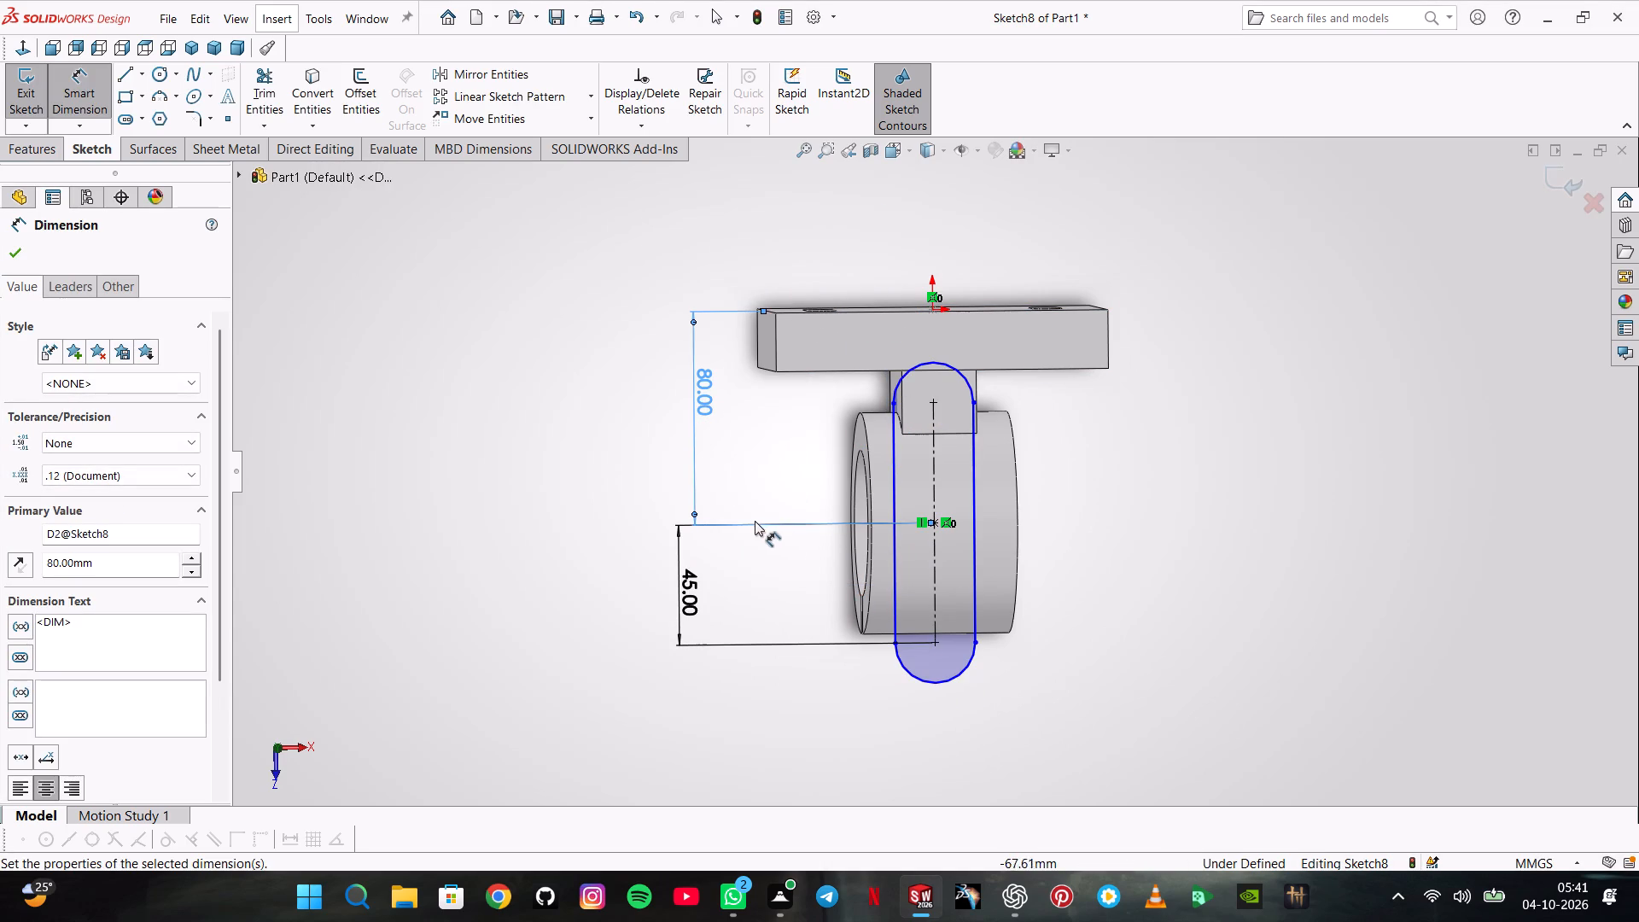
{"action": "left_click", "coordinate": [26, 35]}
{"action": "left_click", "coordinate": [25, 47]}
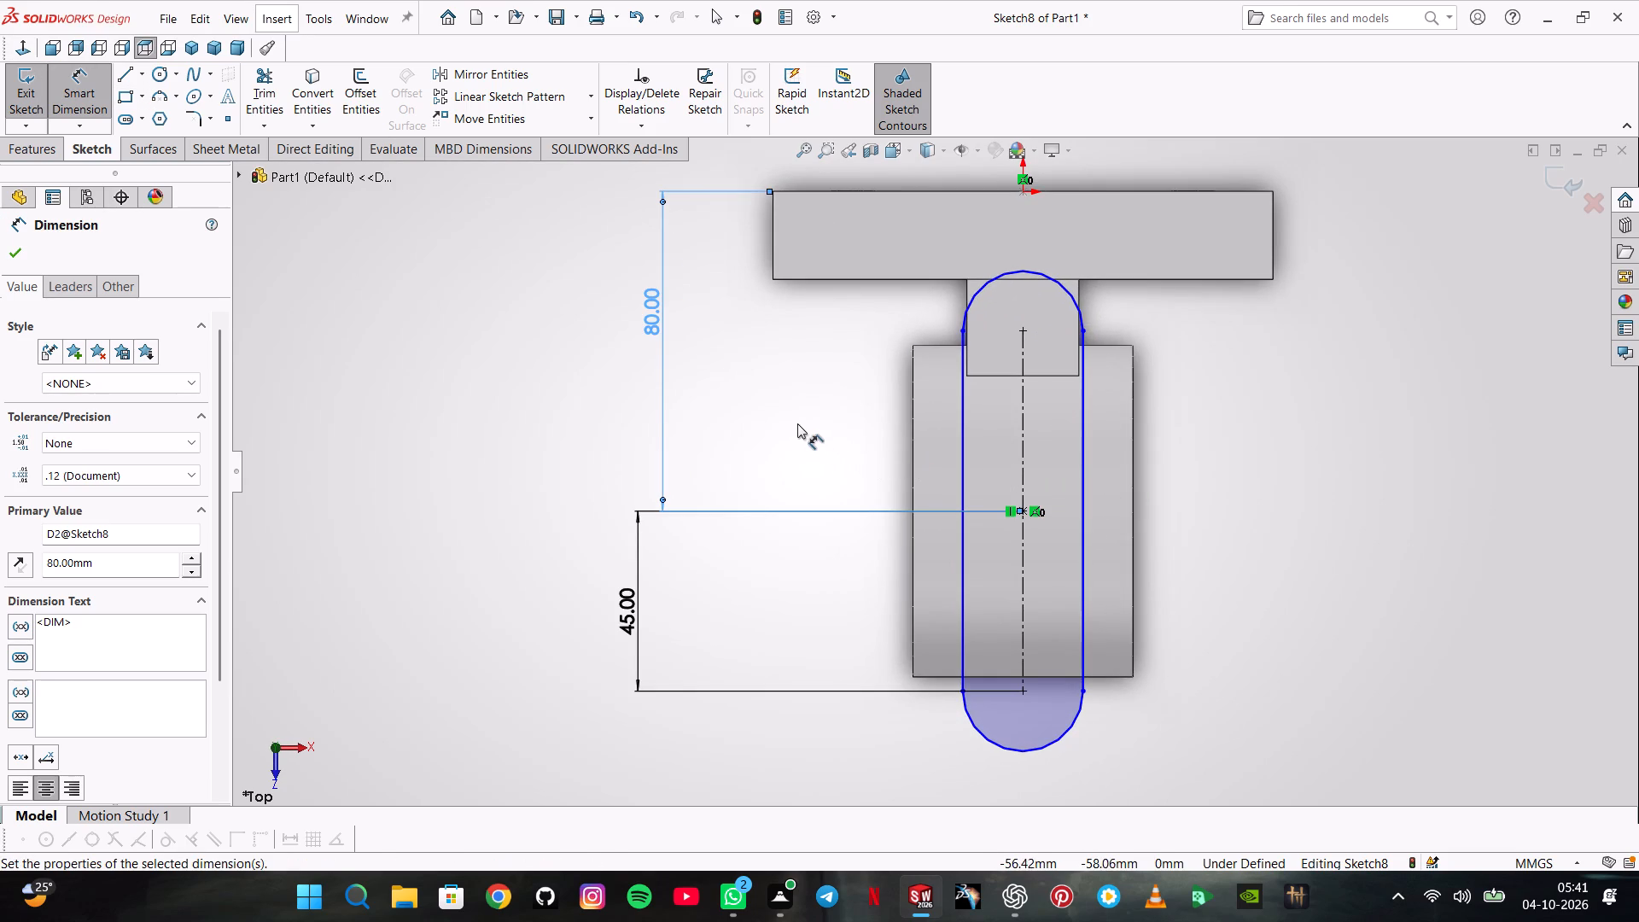
{"action": "left_click", "coordinate": [14, 237]}
{"action": "left_click", "coordinate": [16, 244]}
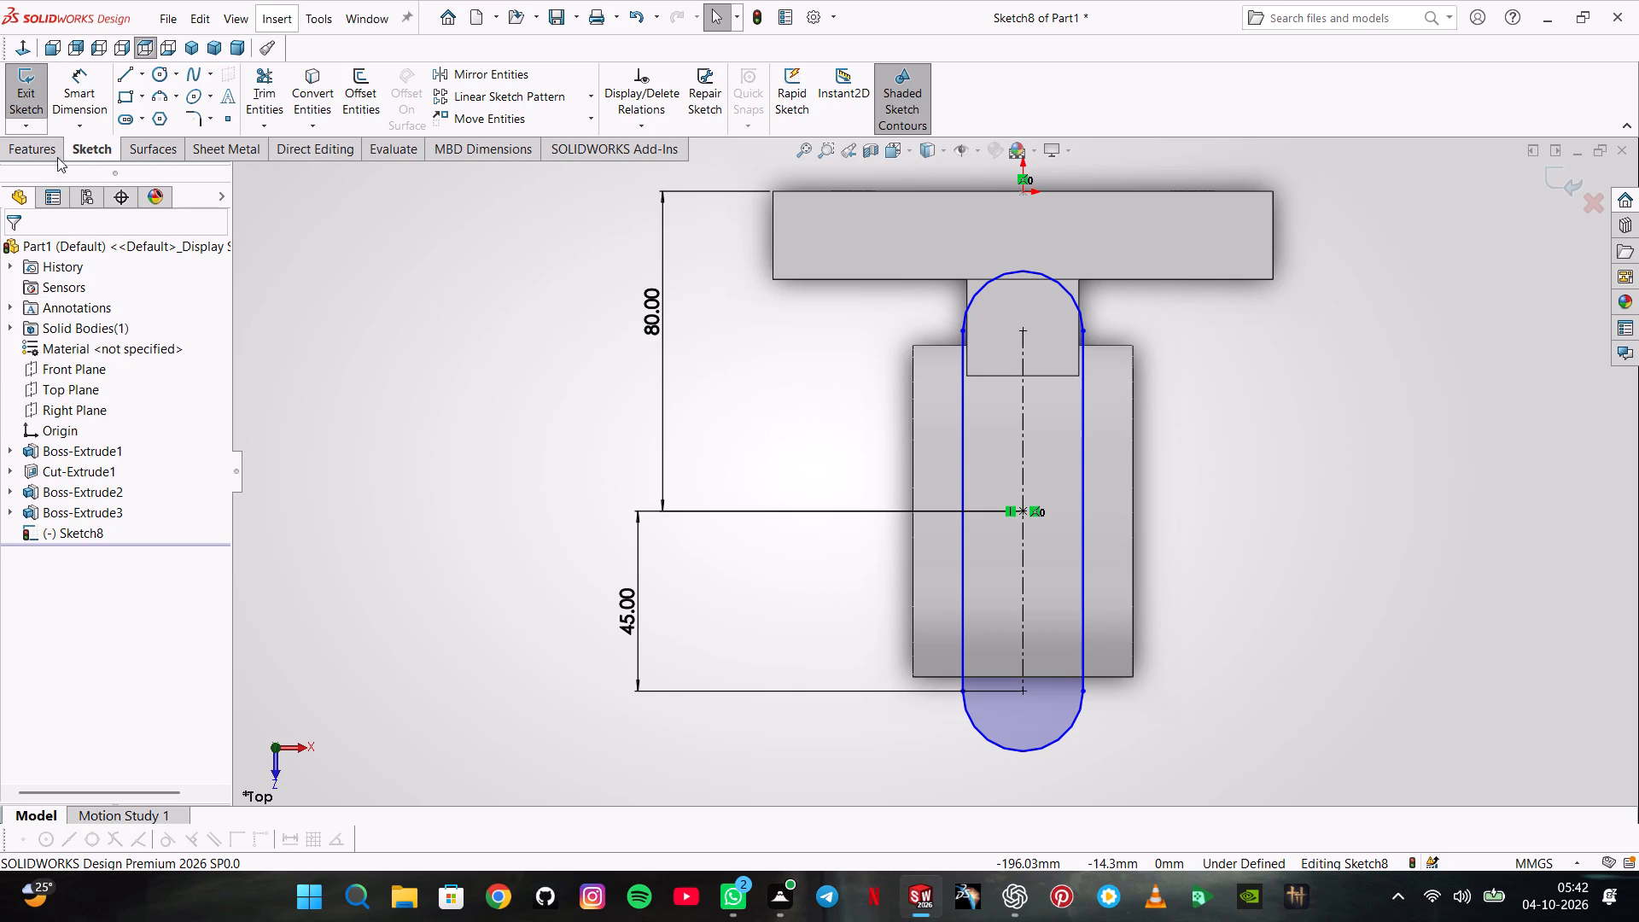
Dimension the radius of the slot's outer arc as 32/2 mm.
{"action": "left_click", "coordinate": [68, 93]}
{"action": "left_click", "coordinate": [1014, 752]}
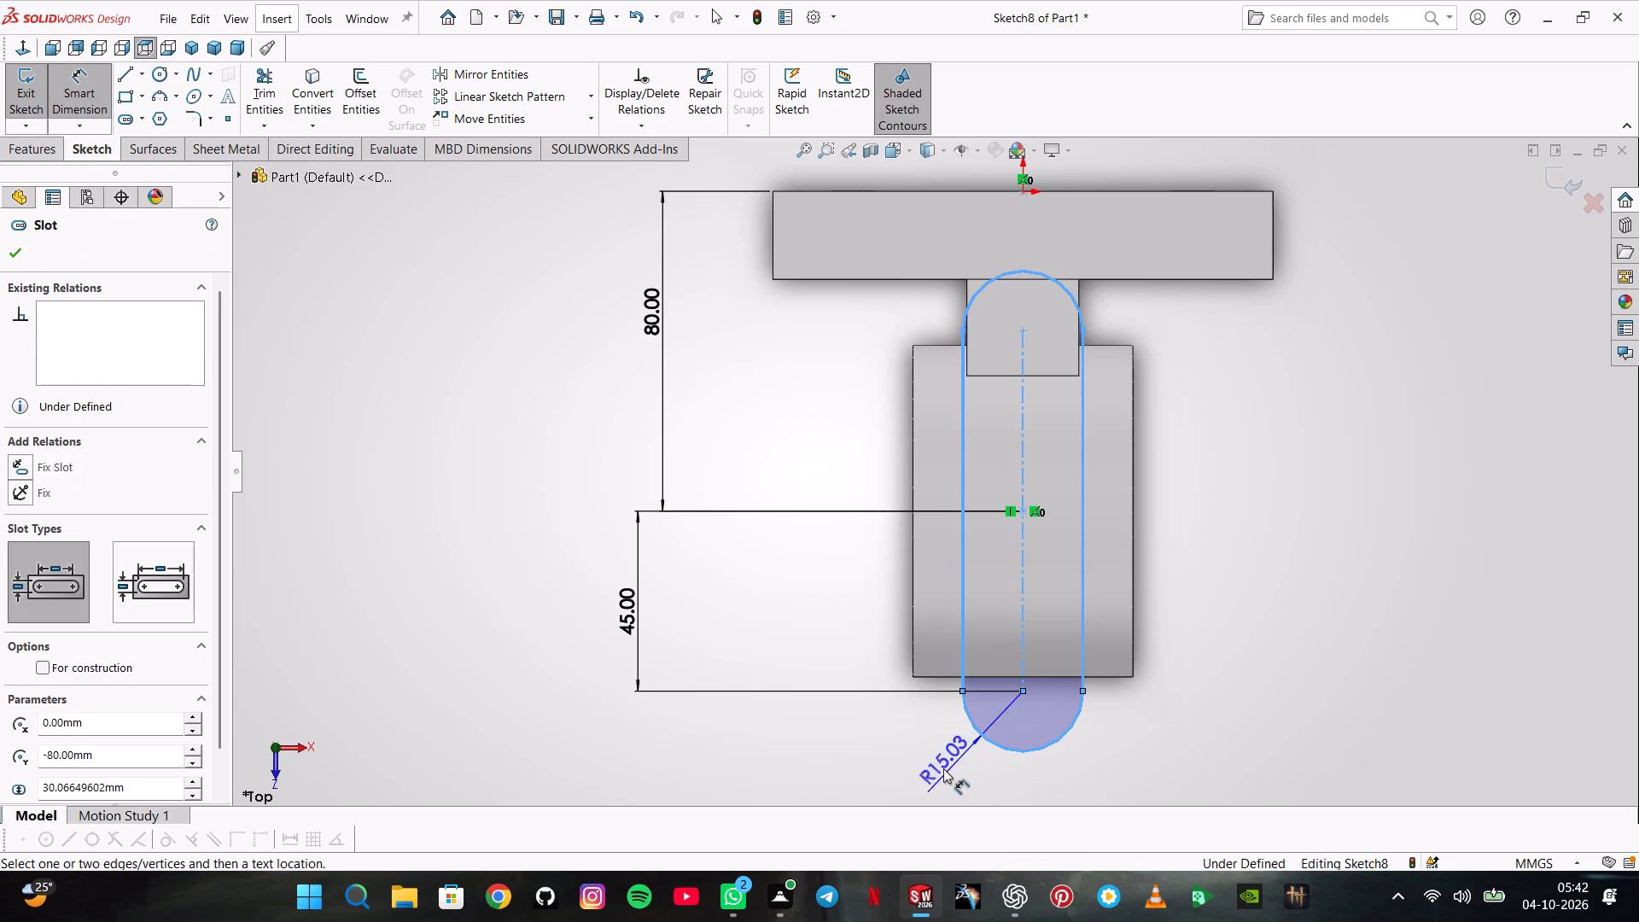
{"action": "left_click", "coordinate": [929, 773]}
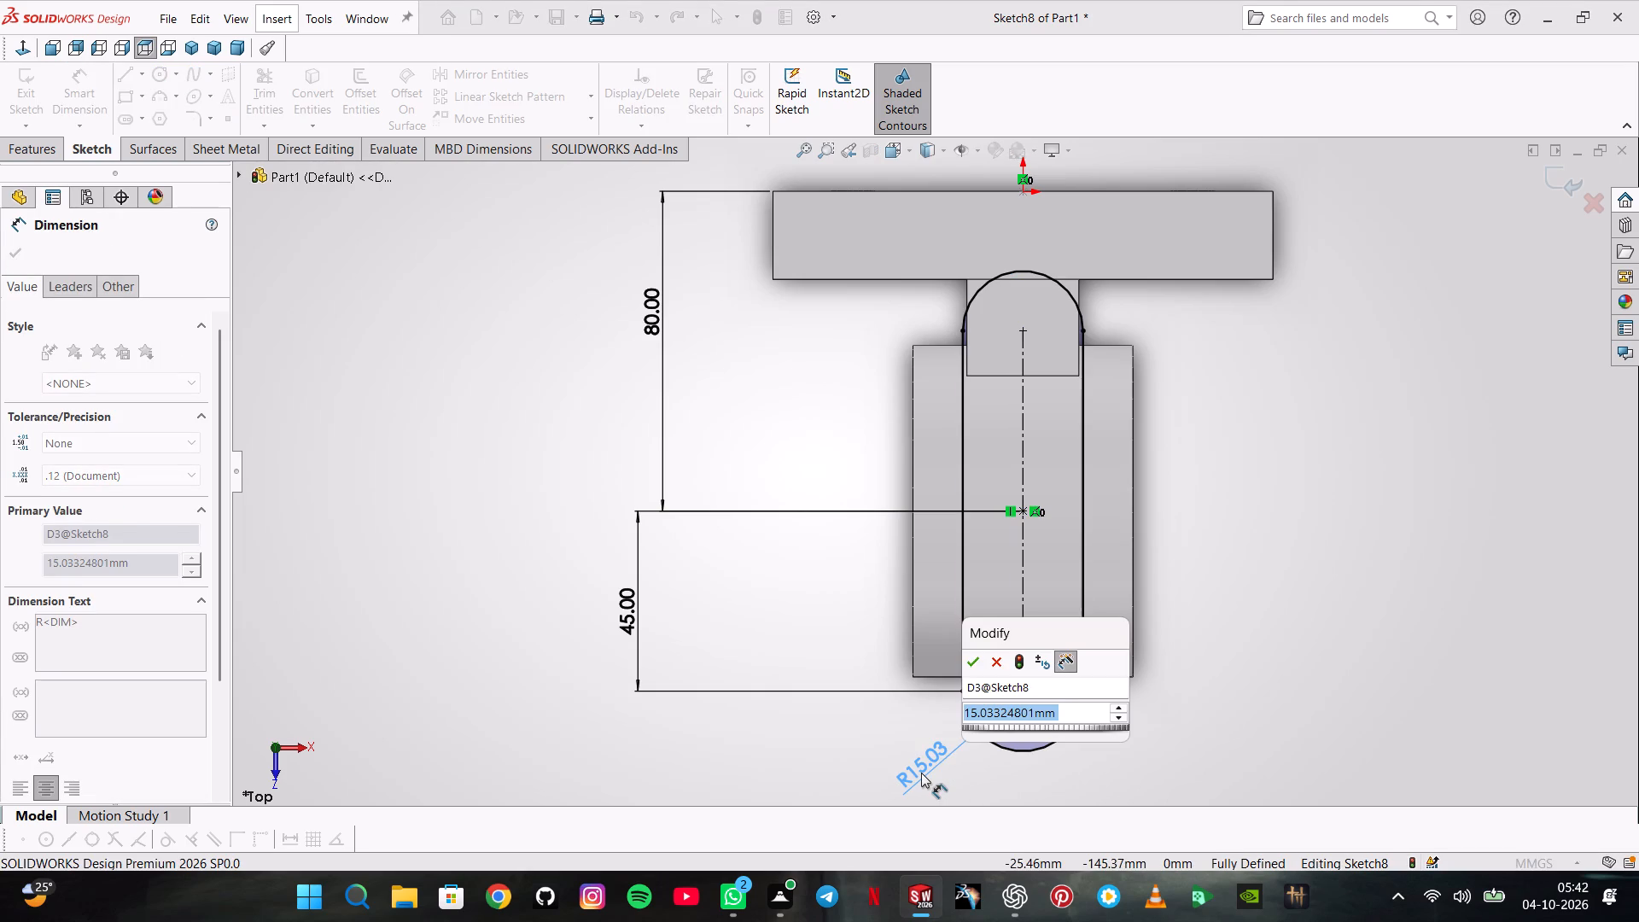
{"action": "type", "text": "32"}
{"action": "key", "text": "asterisk"}
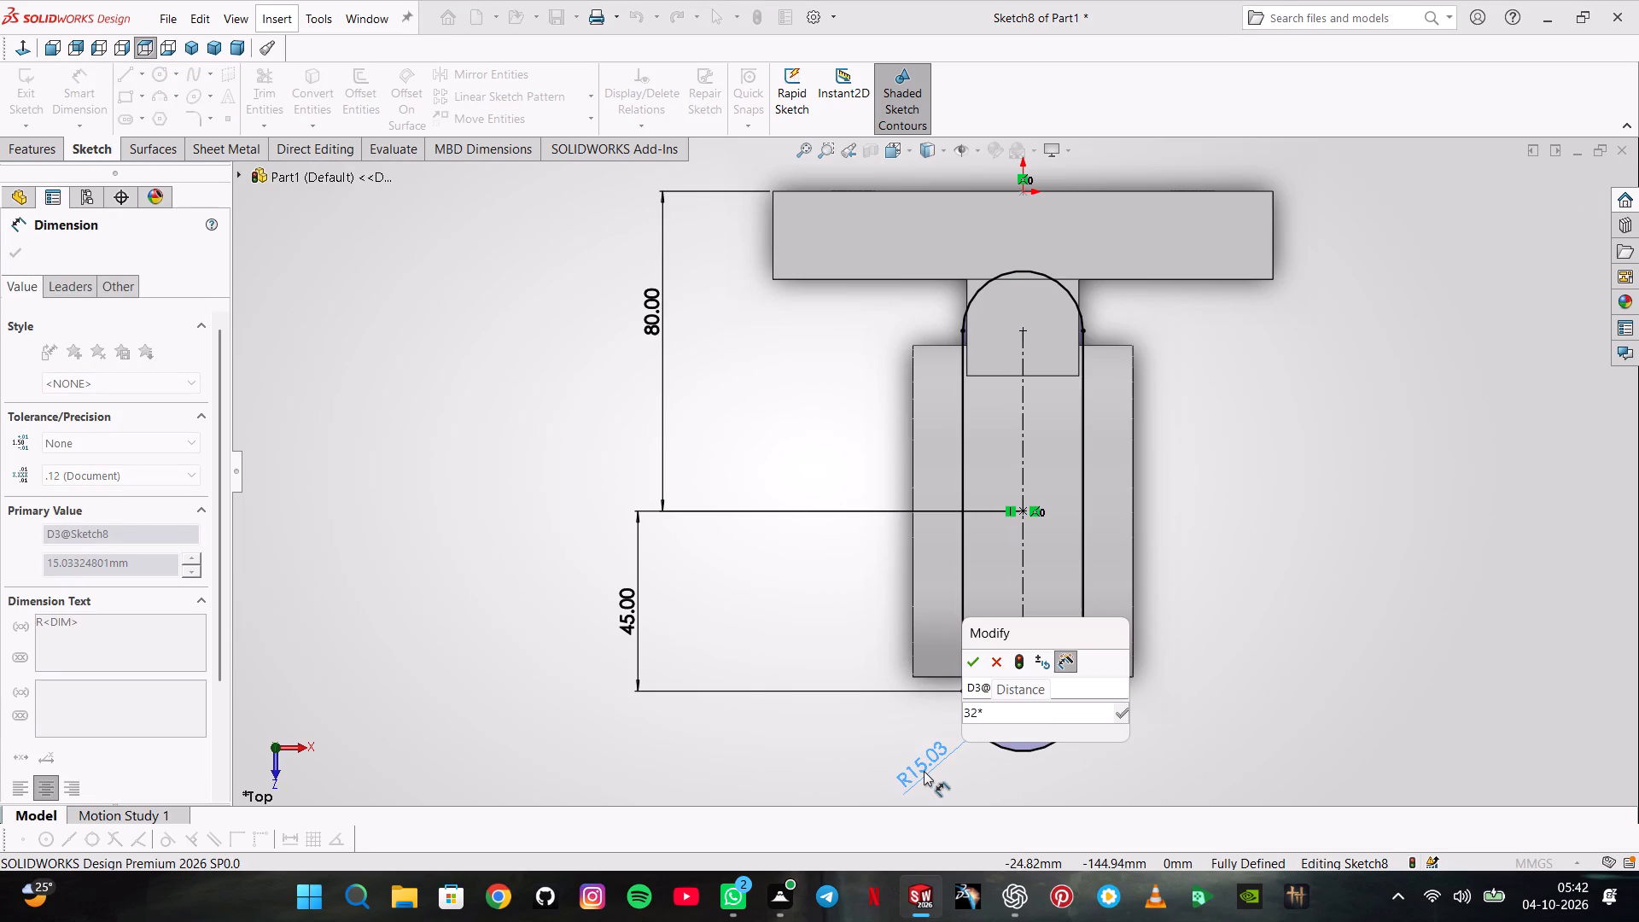
{"action": "key", "text": "BackSpace"}
{"action": "type", "text": "/2"}
{"action": "key", "text": "Return"}
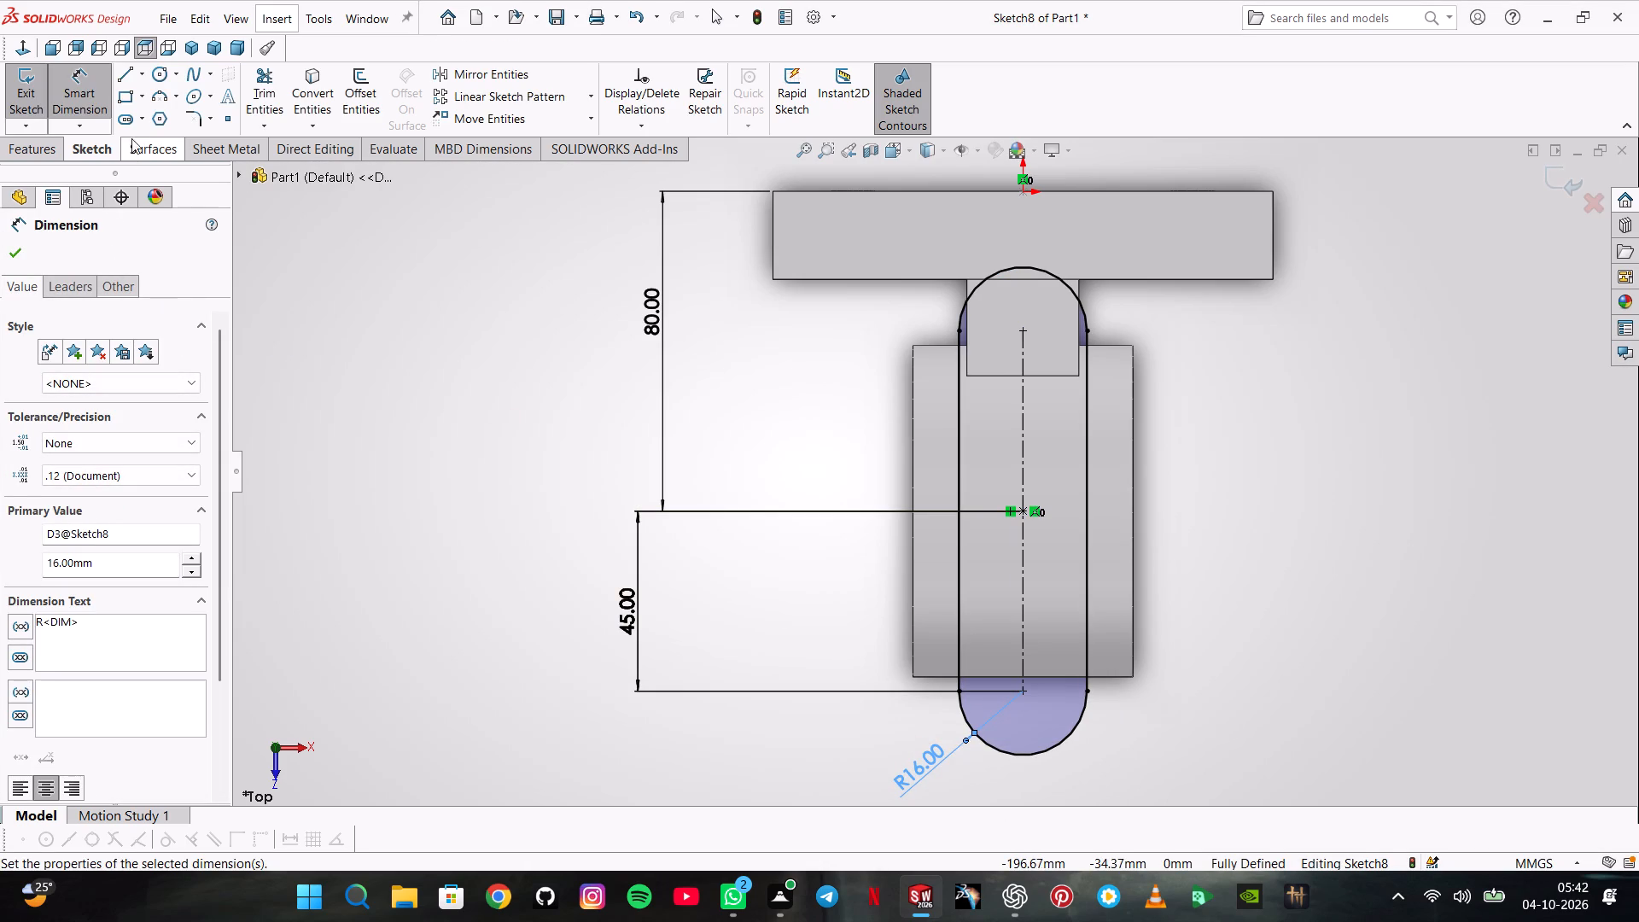
Sketch a circle at the slot's outer arc centre and dimension its diameter as 13 mm.
{"action": "left_click", "coordinate": [161, 73]}
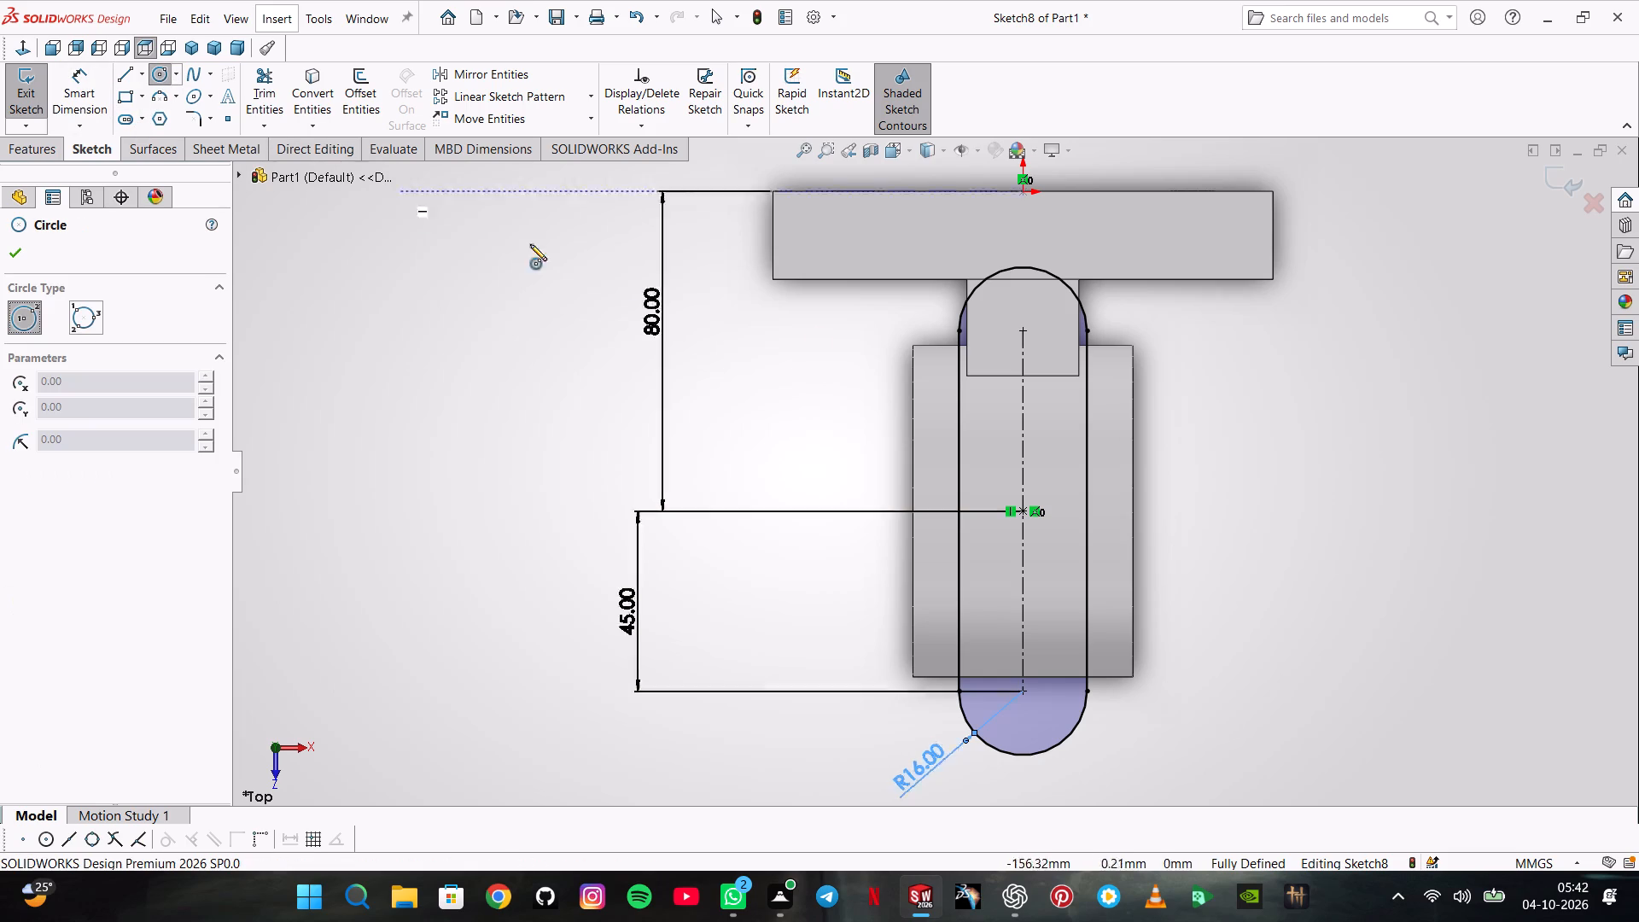
{"action": "left_click", "coordinate": [1024, 694]}
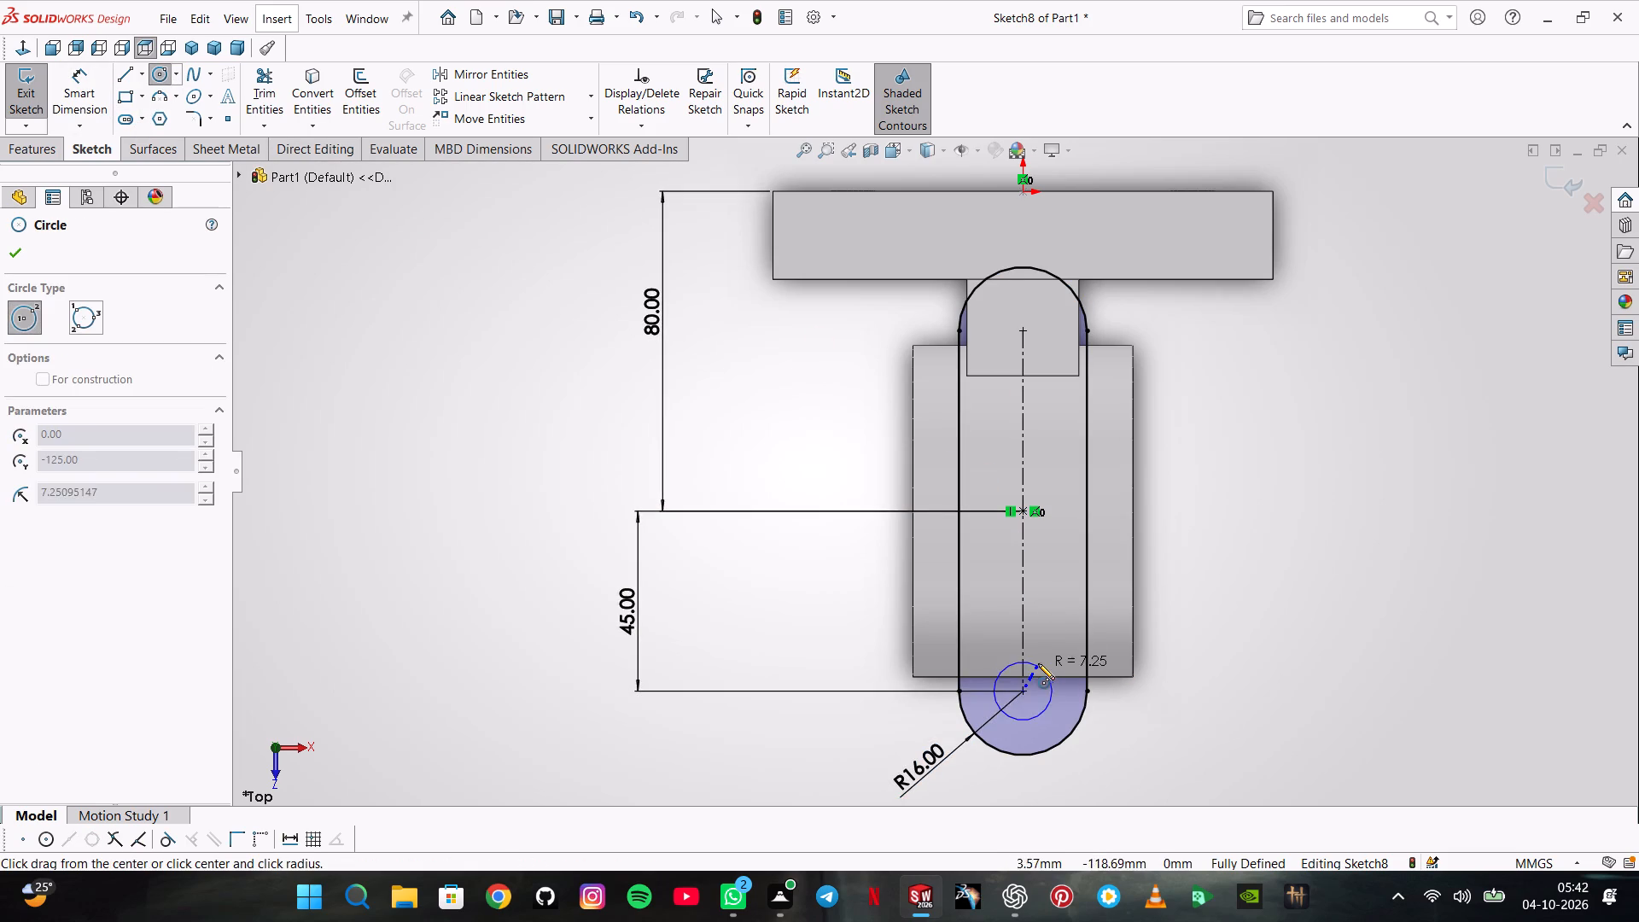
{"action": "left_click", "coordinate": [1038, 663]}
{"action": "left_click", "coordinate": [77, 70]}
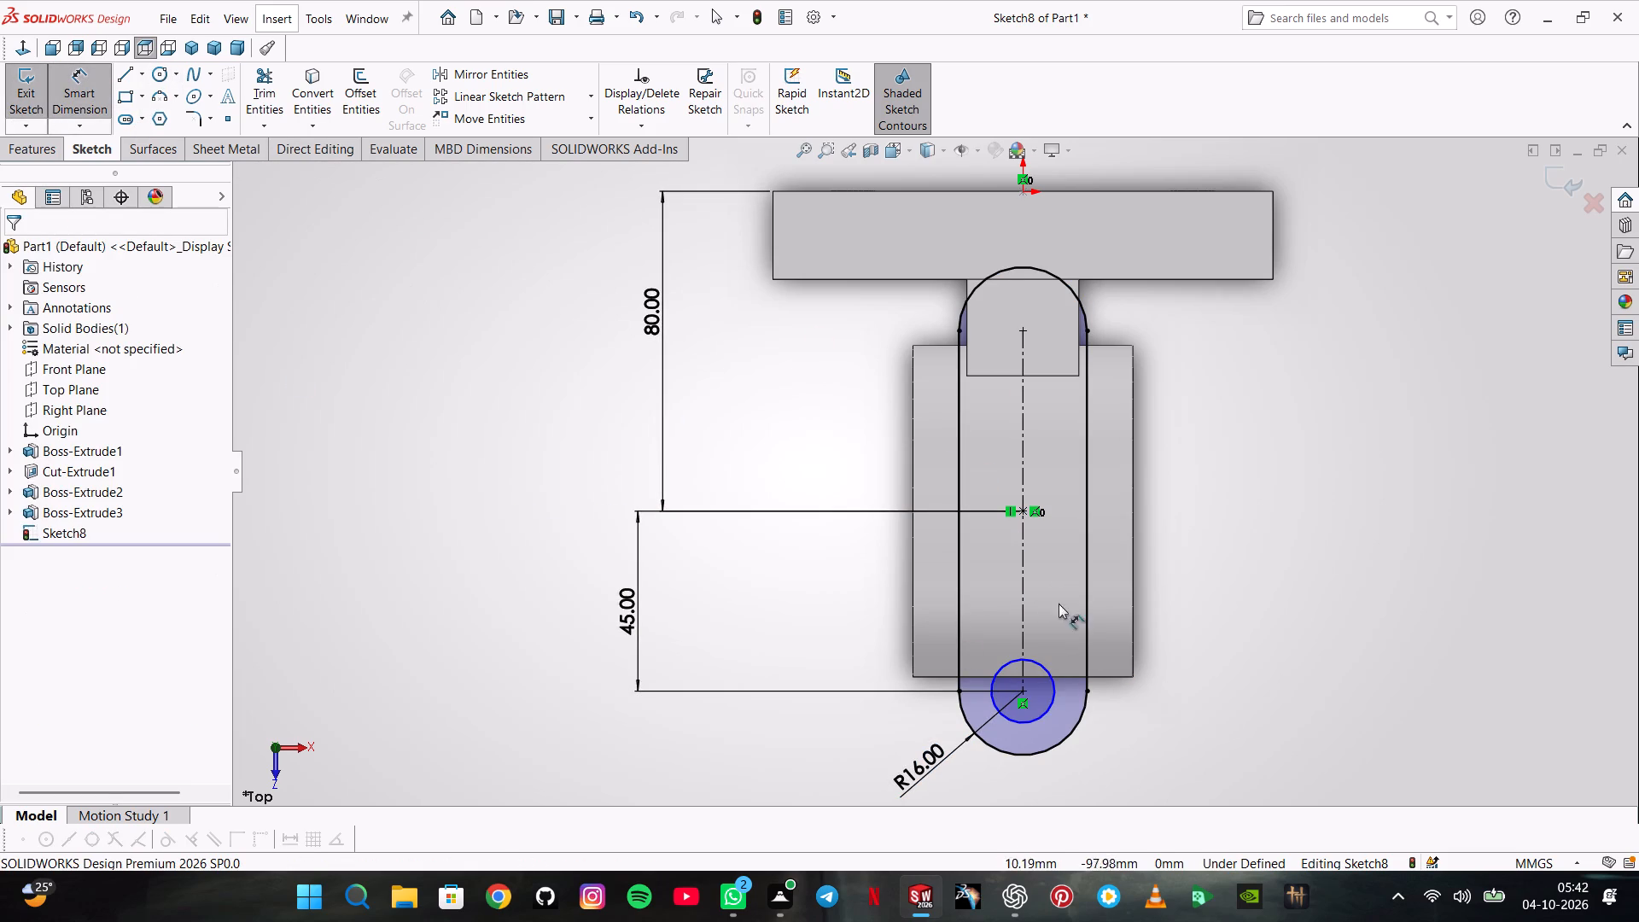
{"action": "left_click", "coordinate": [1049, 675]}
{"action": "left_click", "coordinate": [1169, 737]}
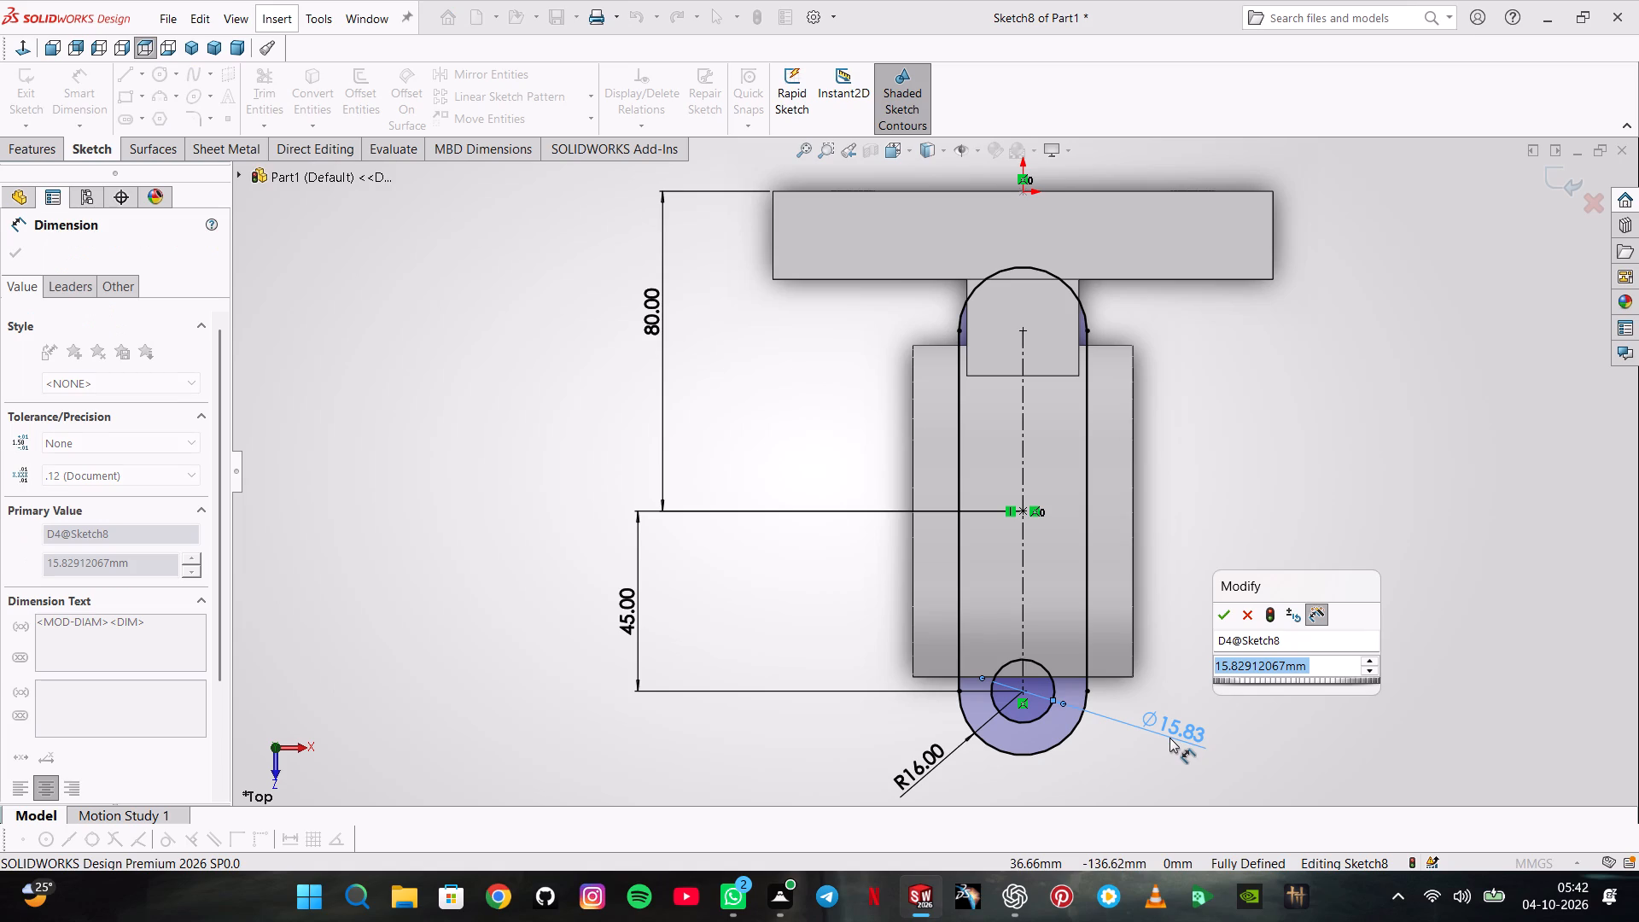
{"action": "type", "text": "13"}
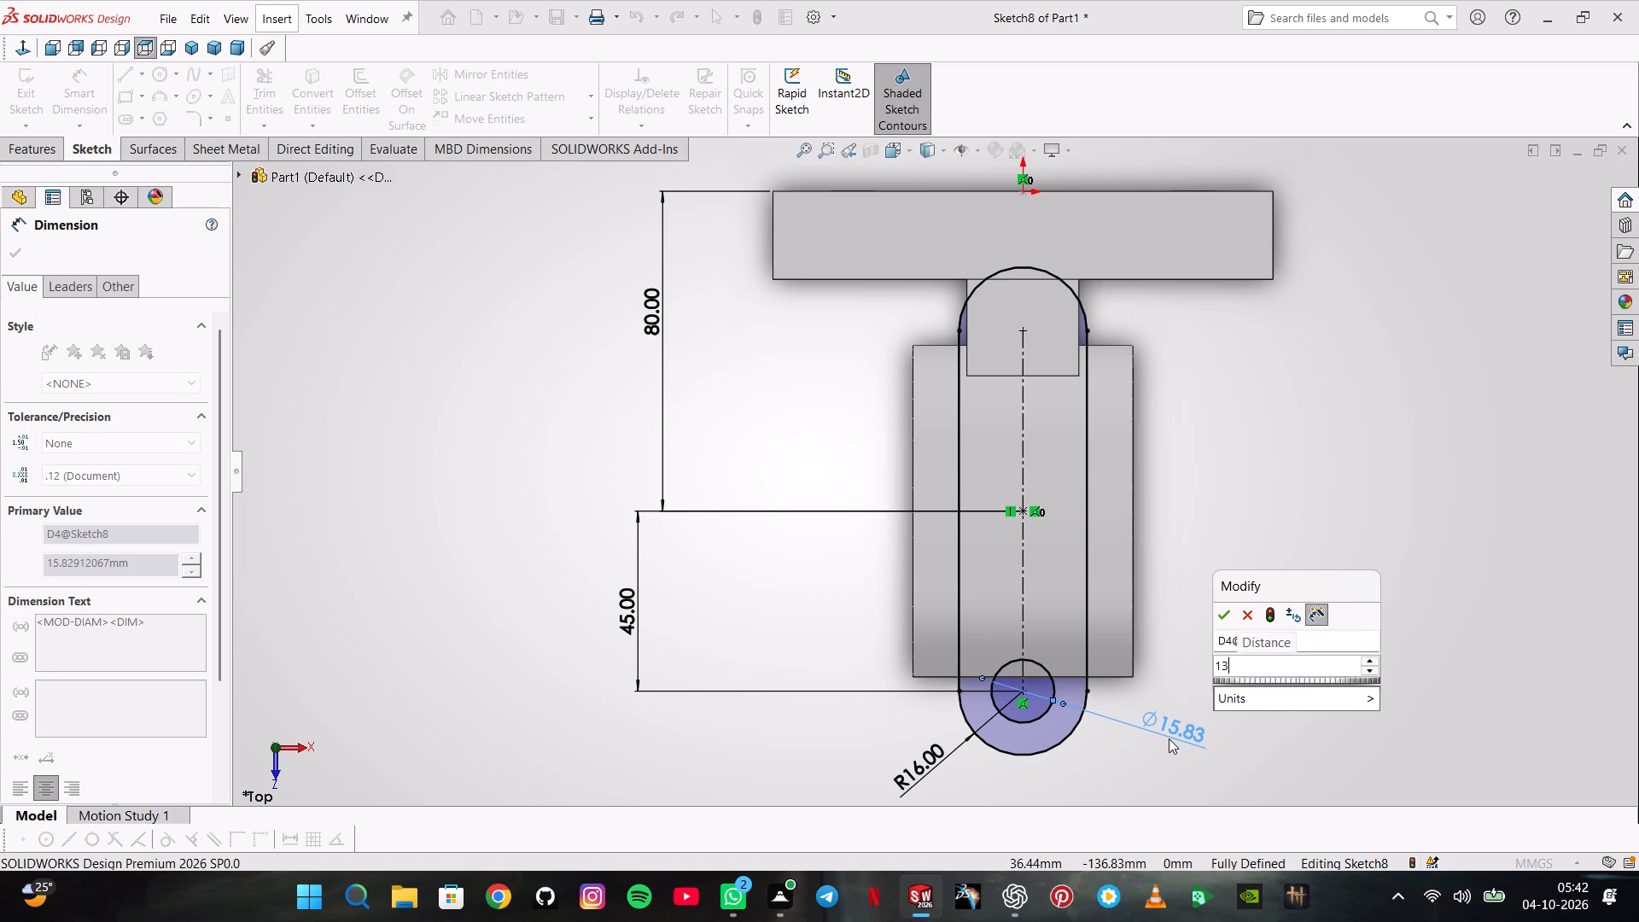
{"action": "key", "text": "Return"}
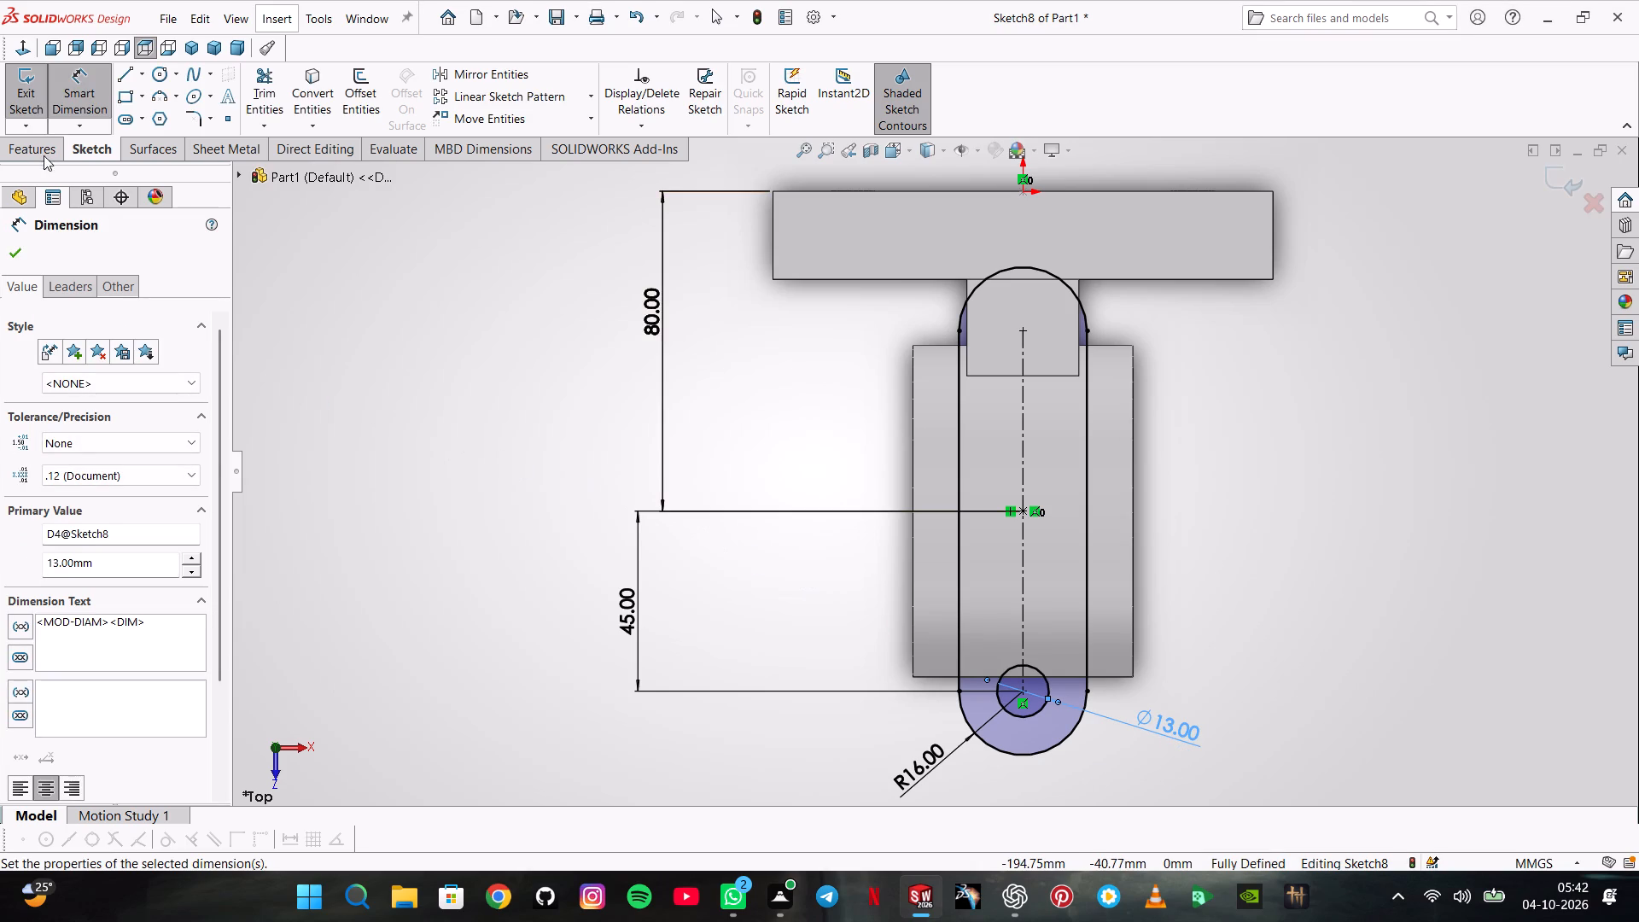
{"action": "left_click", "coordinate": [79, 85]}
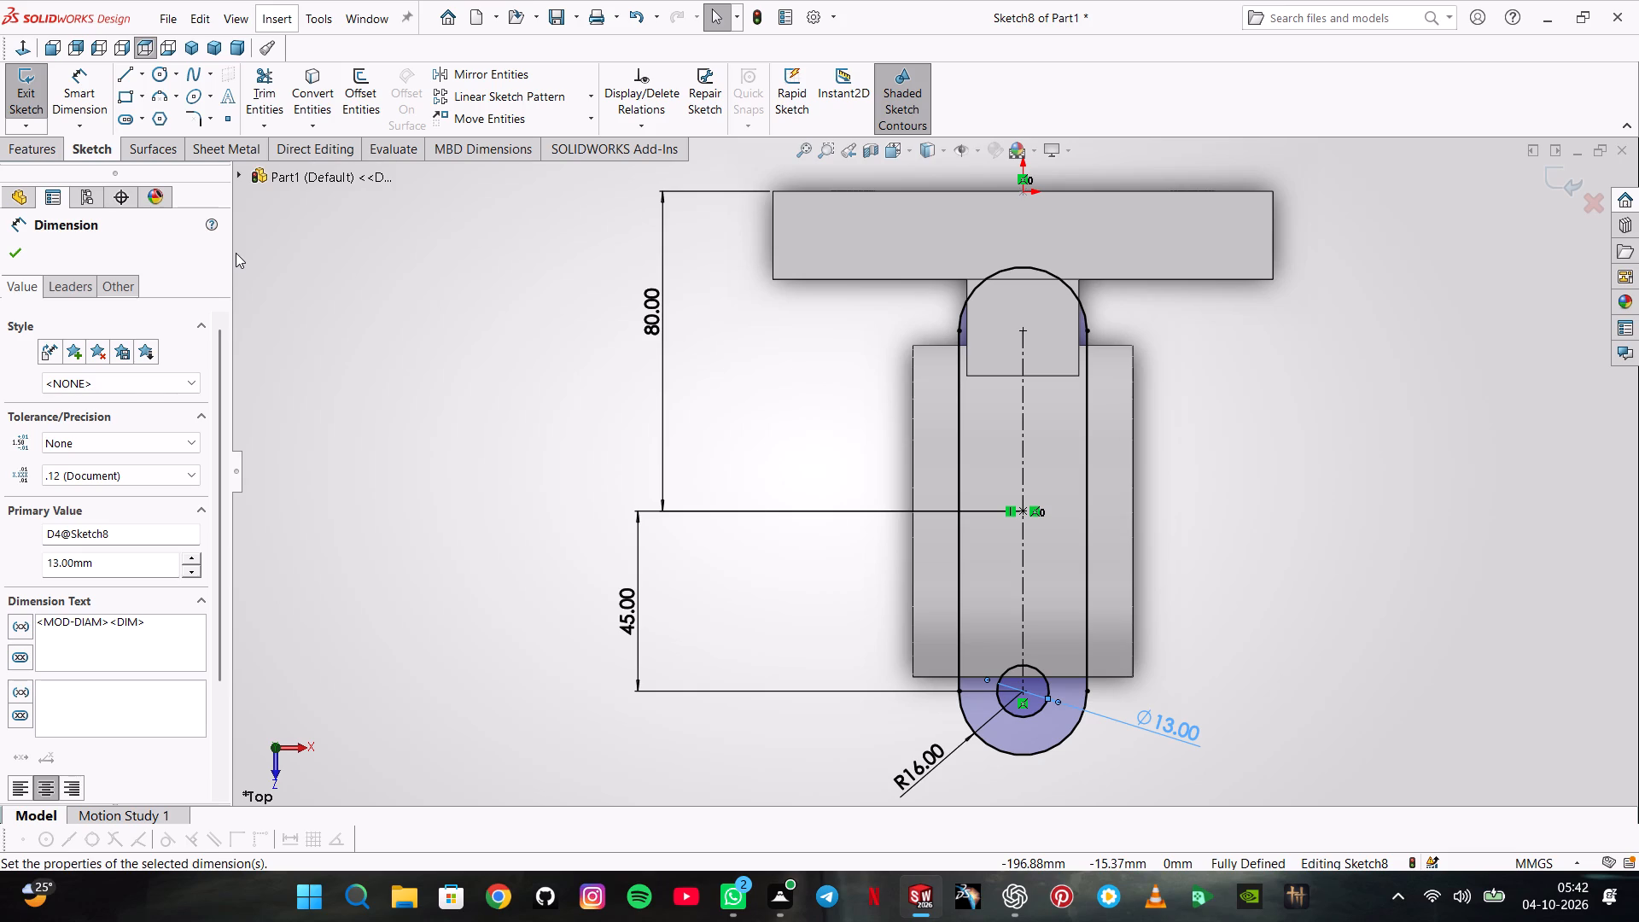
{"action": "left_click", "coordinate": [236, 253]}
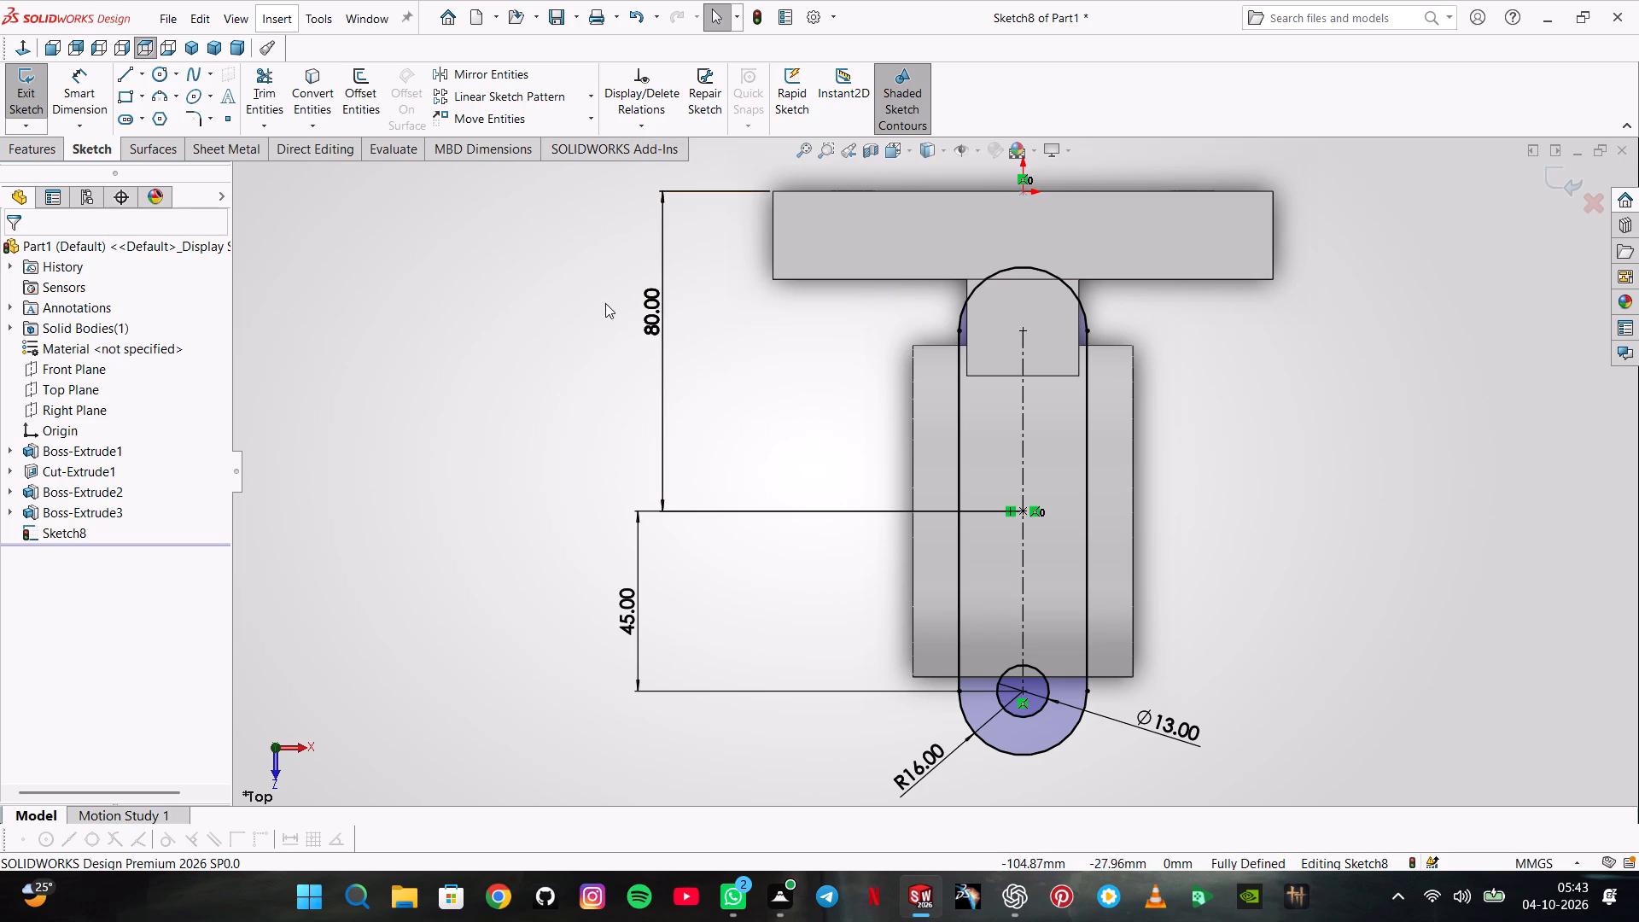
Delete the 80 mm dimension between the block's back edge and the slot's centre.
{"action": "left_click", "coordinate": [653, 299]}
{"action": "key", "text": "Delete"}
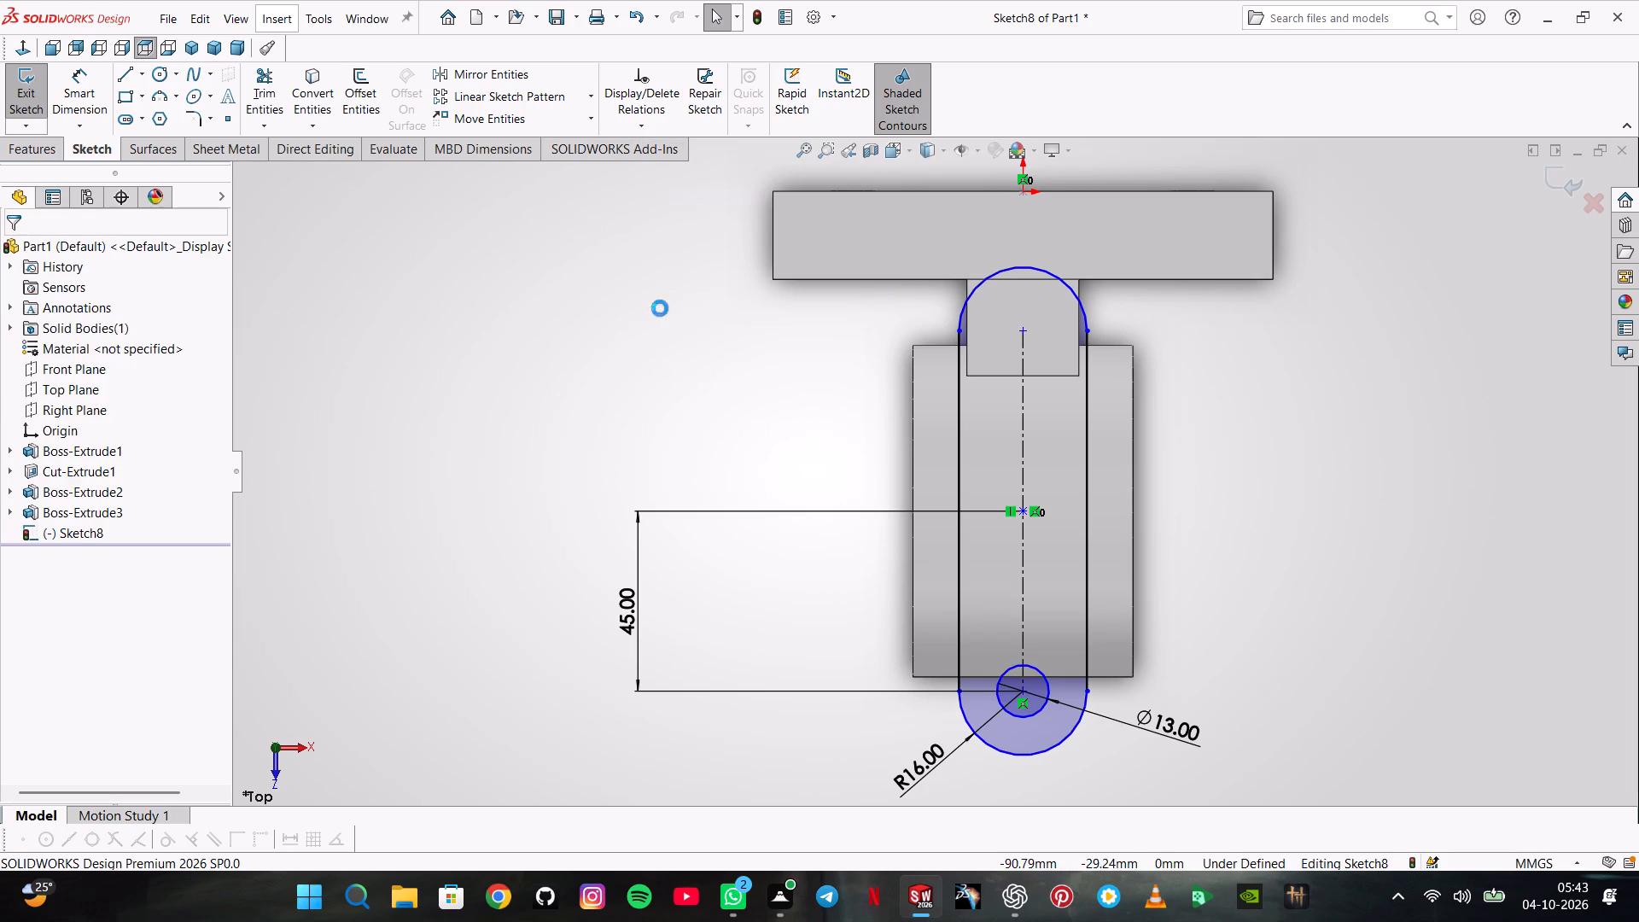
Dimension the slot's centre as 80 mm from the block edge facing the ring, and close the sketch.
{"action": "left_click", "coordinate": [79, 80]}
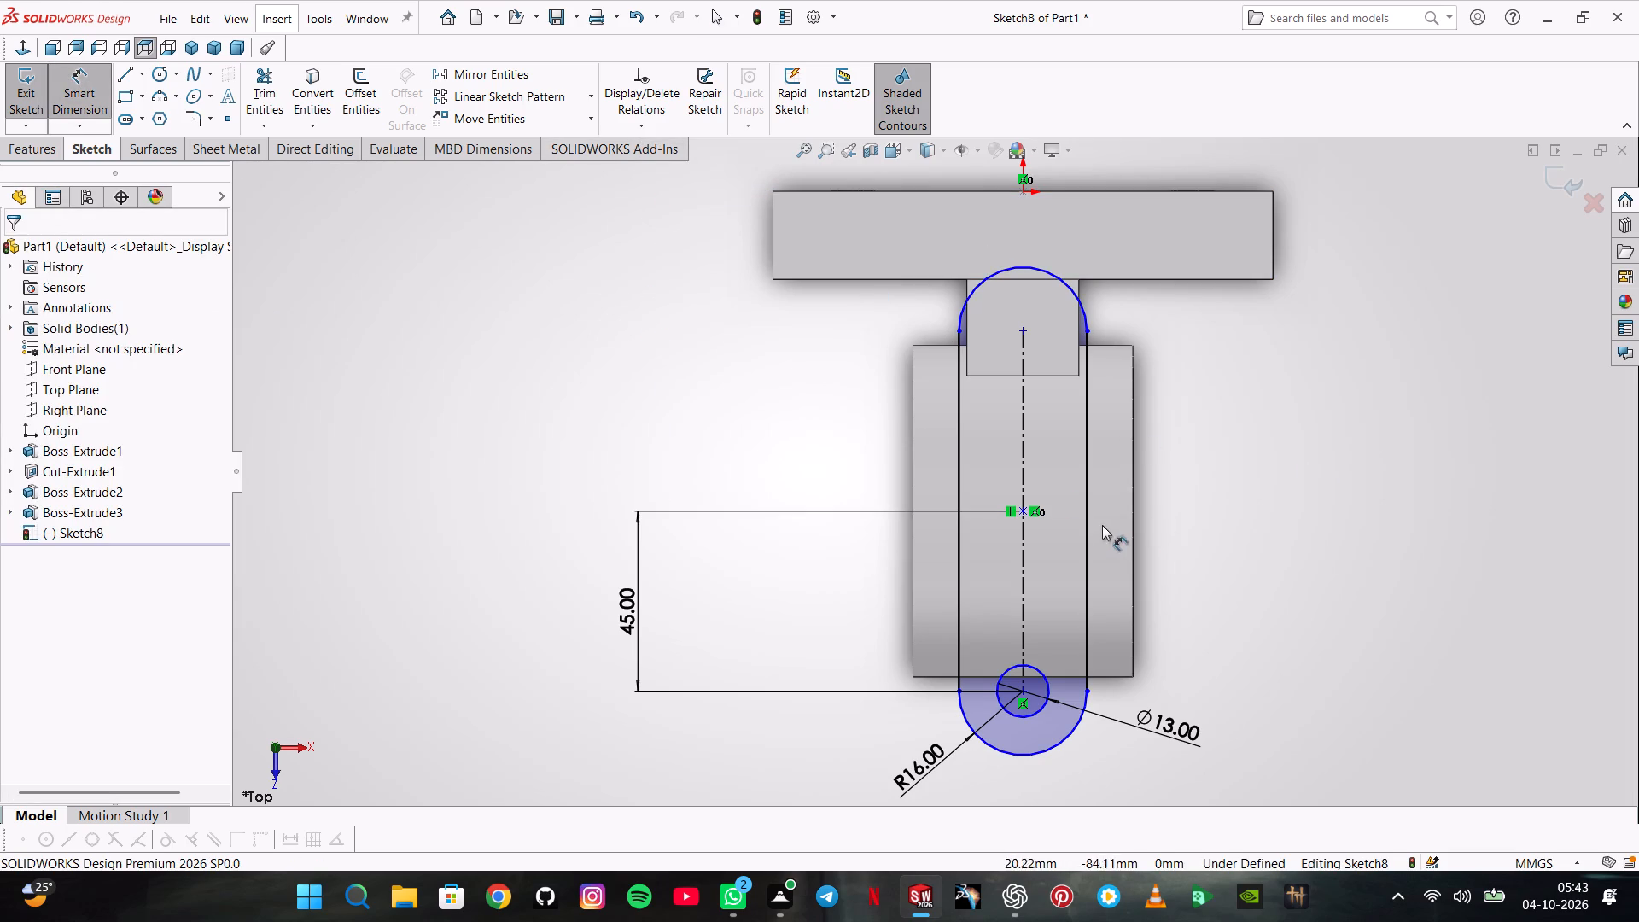
{"action": "left_click", "coordinate": [1024, 512]}
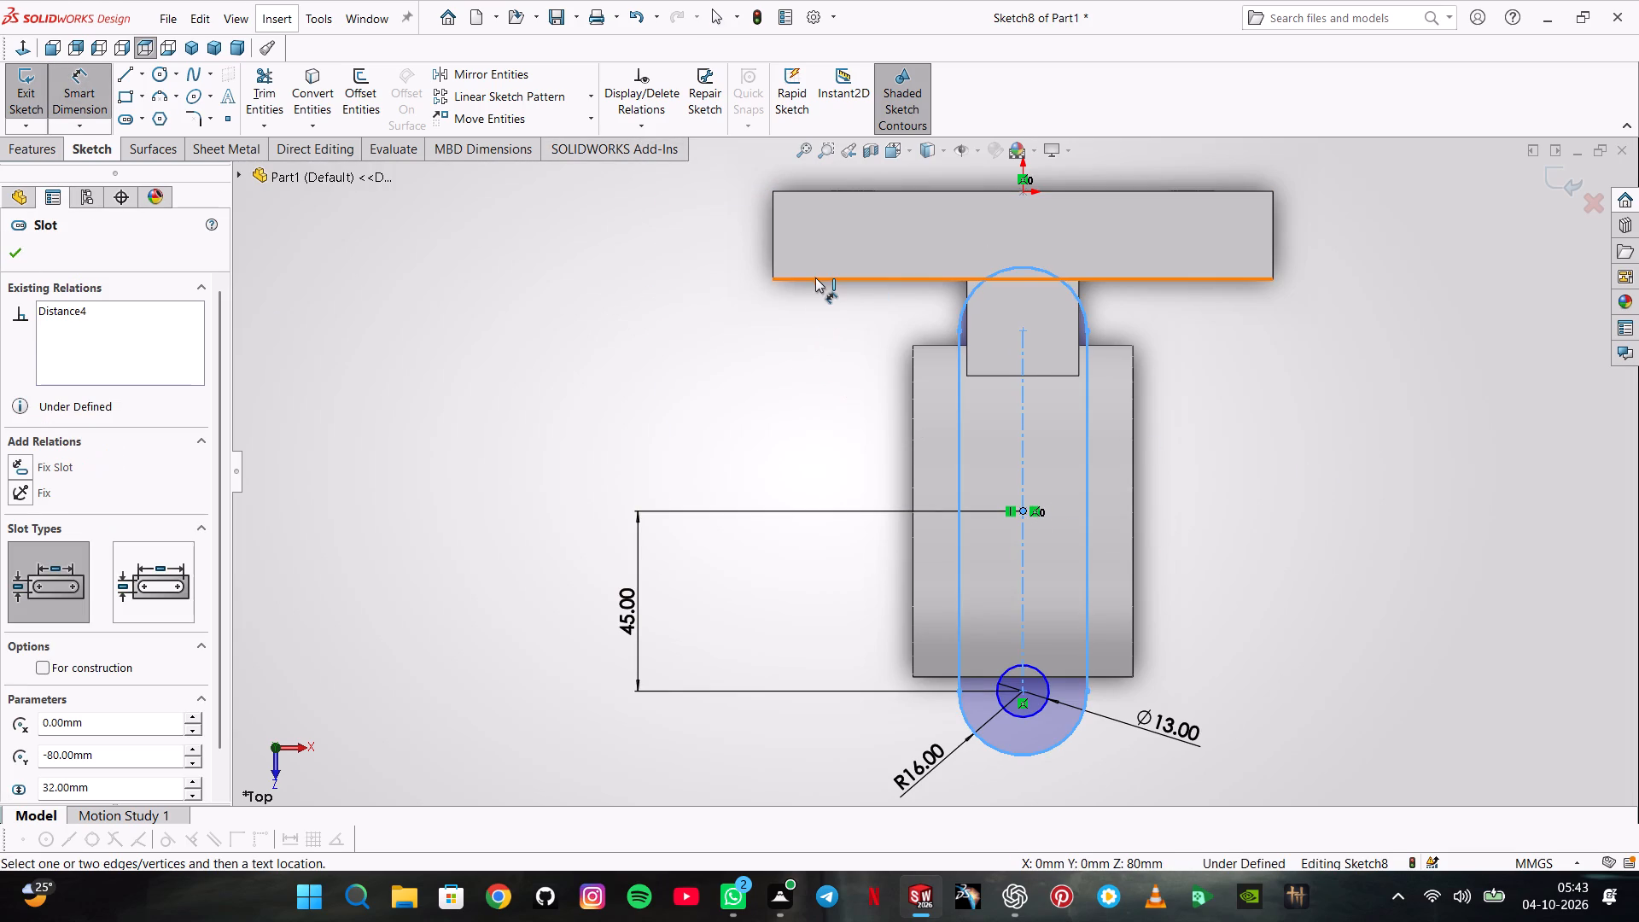
{"action": "left_click", "coordinate": [817, 277]}
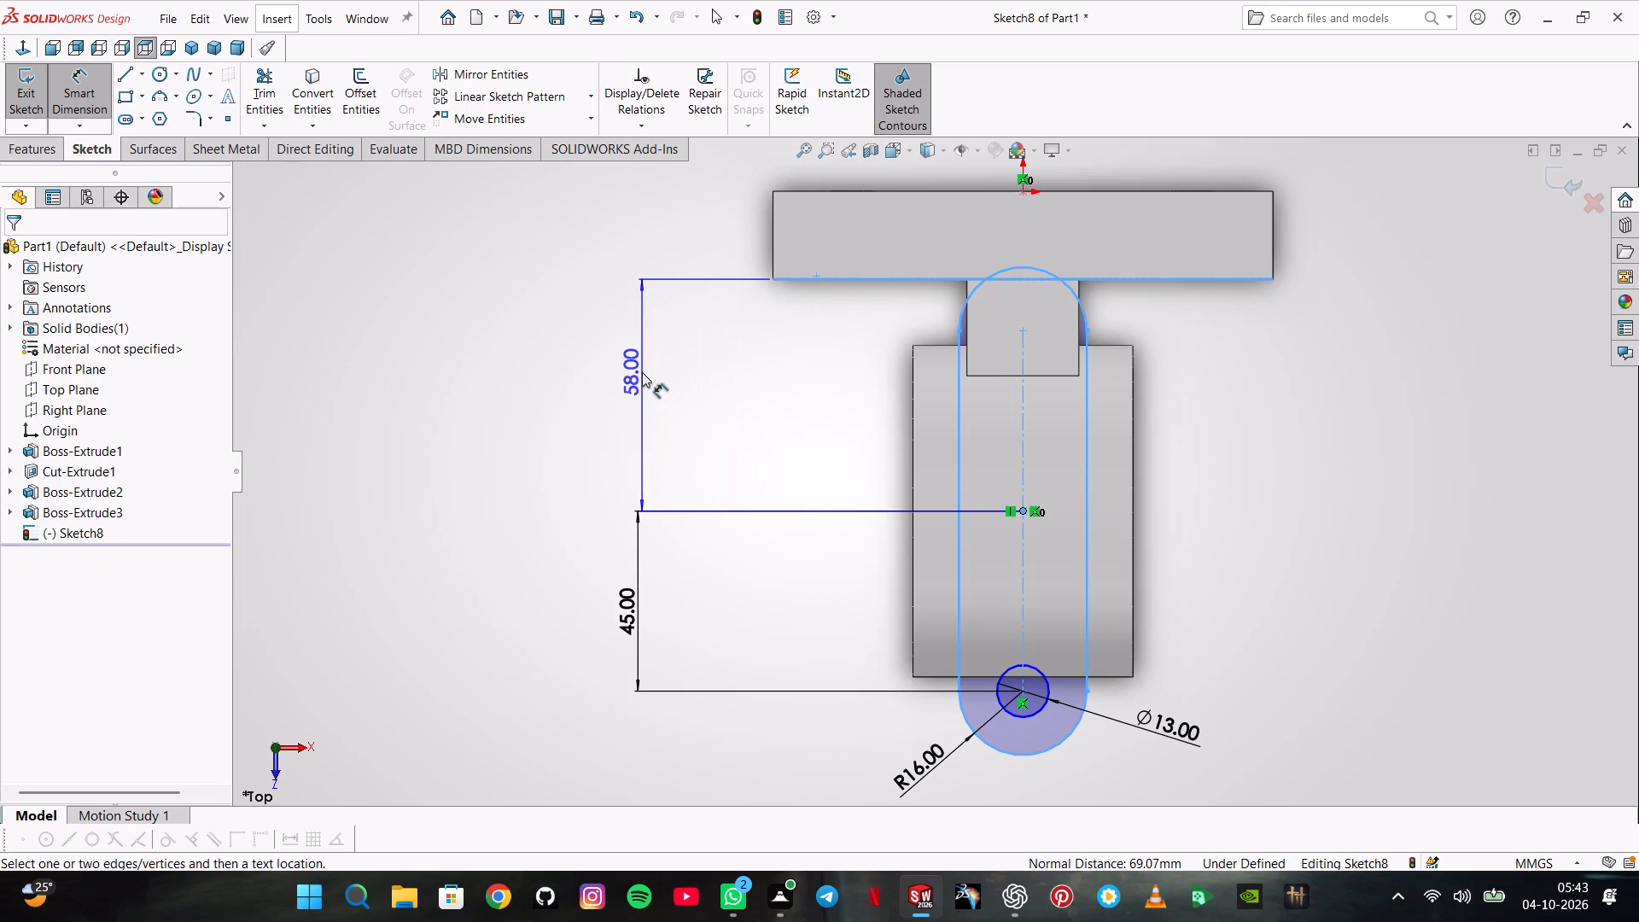
{"action": "left_click", "coordinate": [642, 372]}
{"action": "type", "text": "80"}
{"action": "key", "text": "Return"}
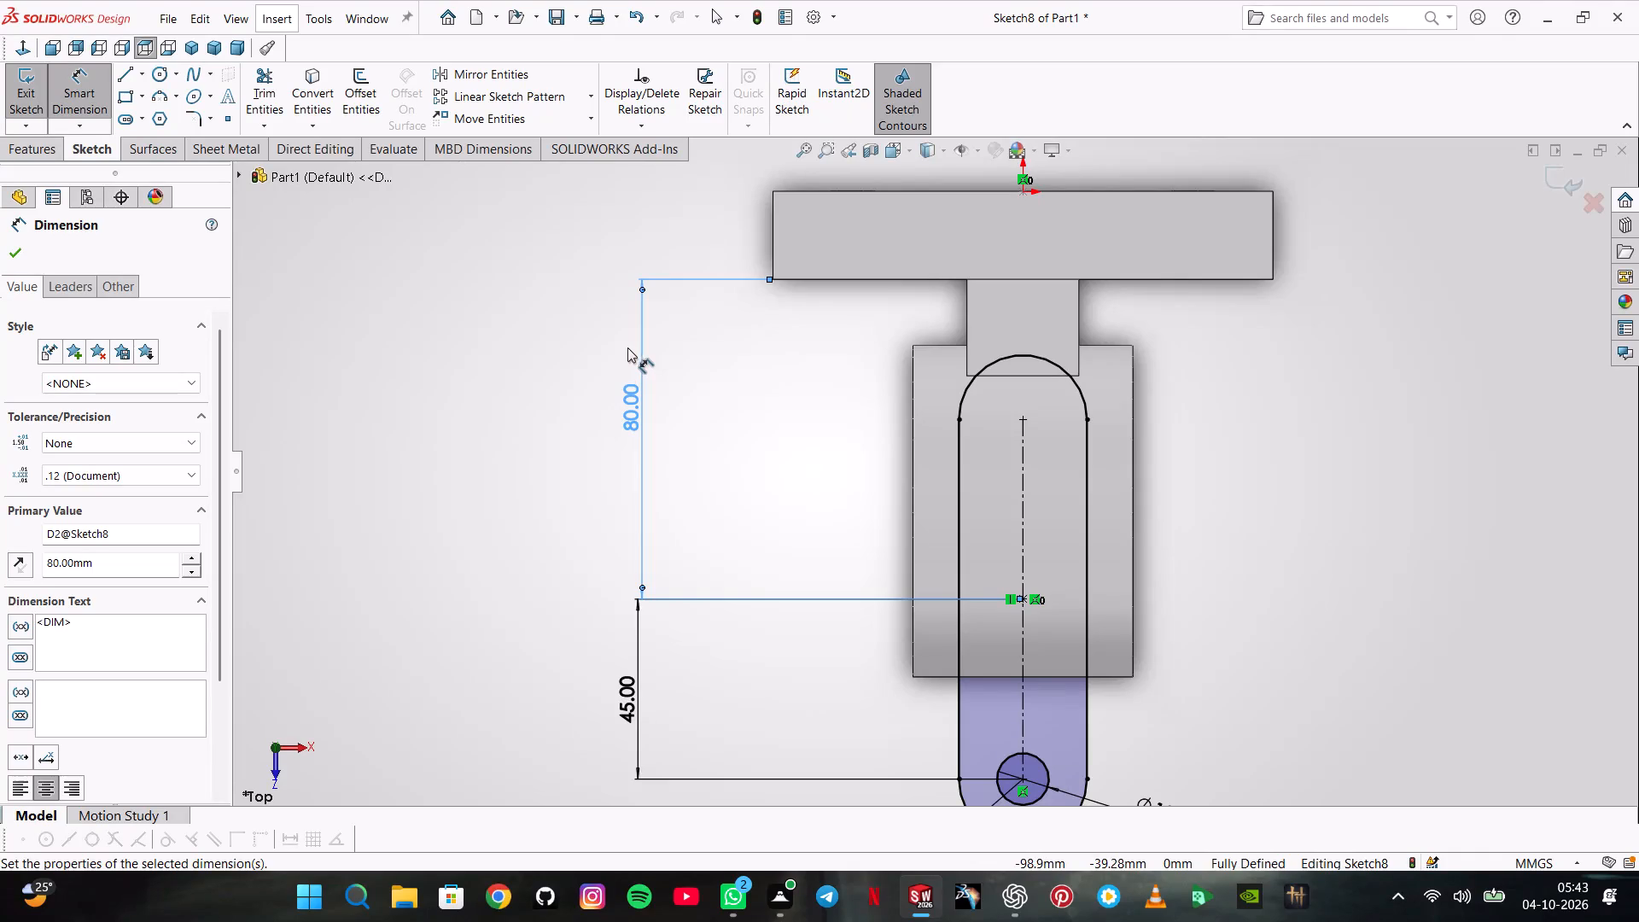
{"action": "left_click", "coordinate": [20, 252]}
{"action": "left_click", "coordinate": [37, 104]}
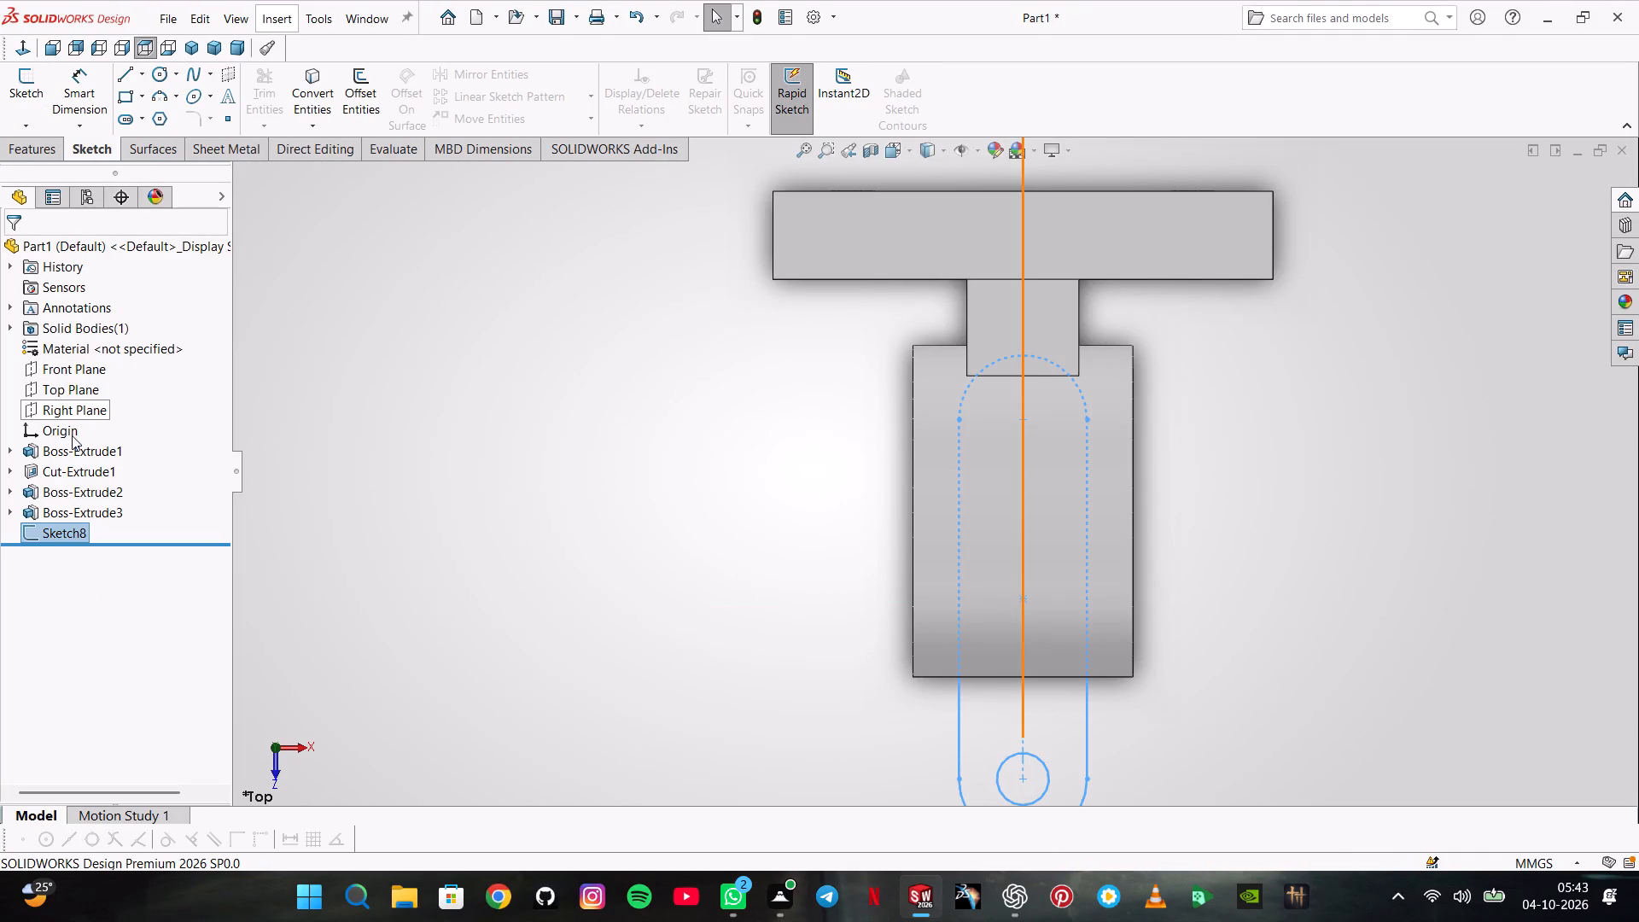
Open the split ring's profile sketch and delete the 80 mm dimension between the ring's centre and the block's back edge.
{"action": "left_click", "coordinate": [78, 489]}
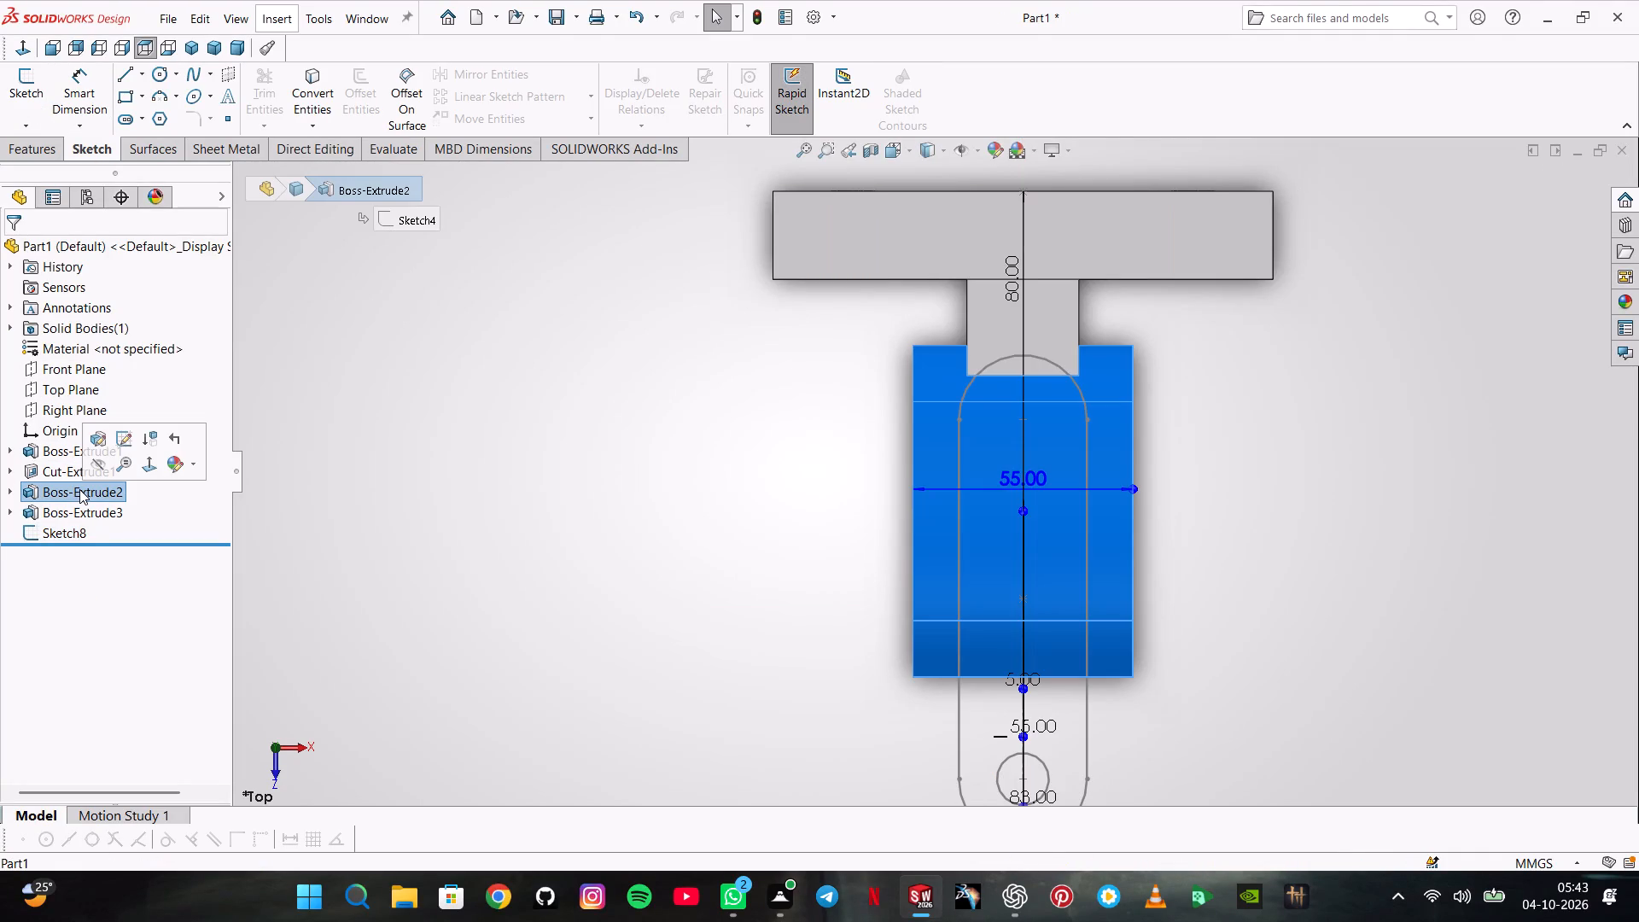
{"action": "left_click", "coordinate": [14, 491]}
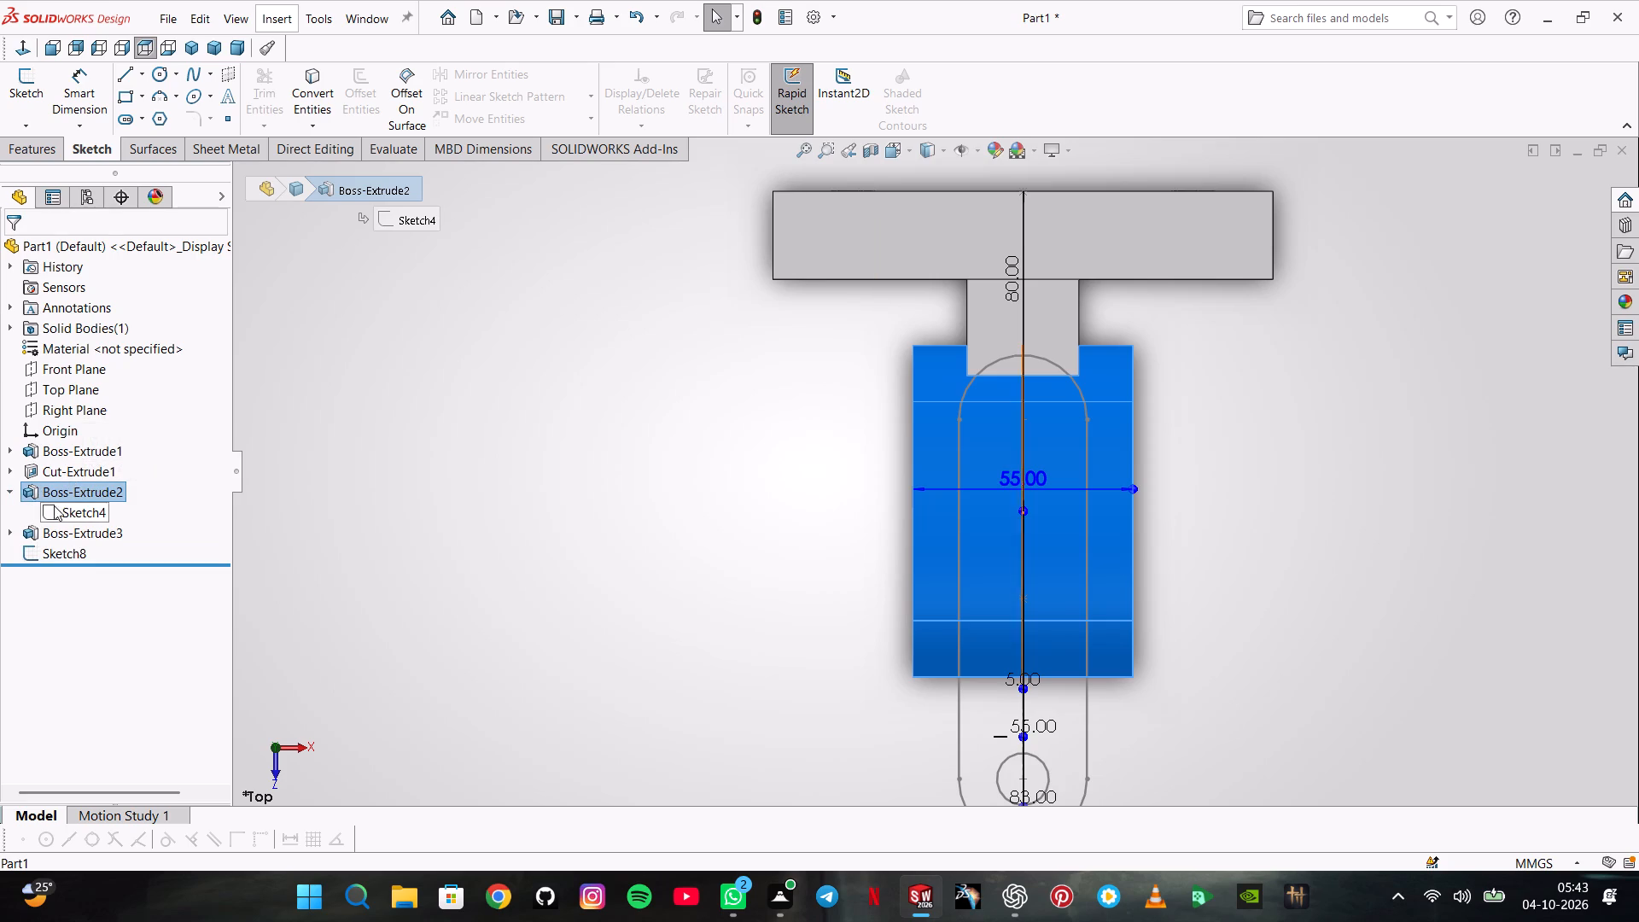
{"action": "left_click", "coordinate": [54, 505]}
{"action": "left_click", "coordinate": [73, 457]}
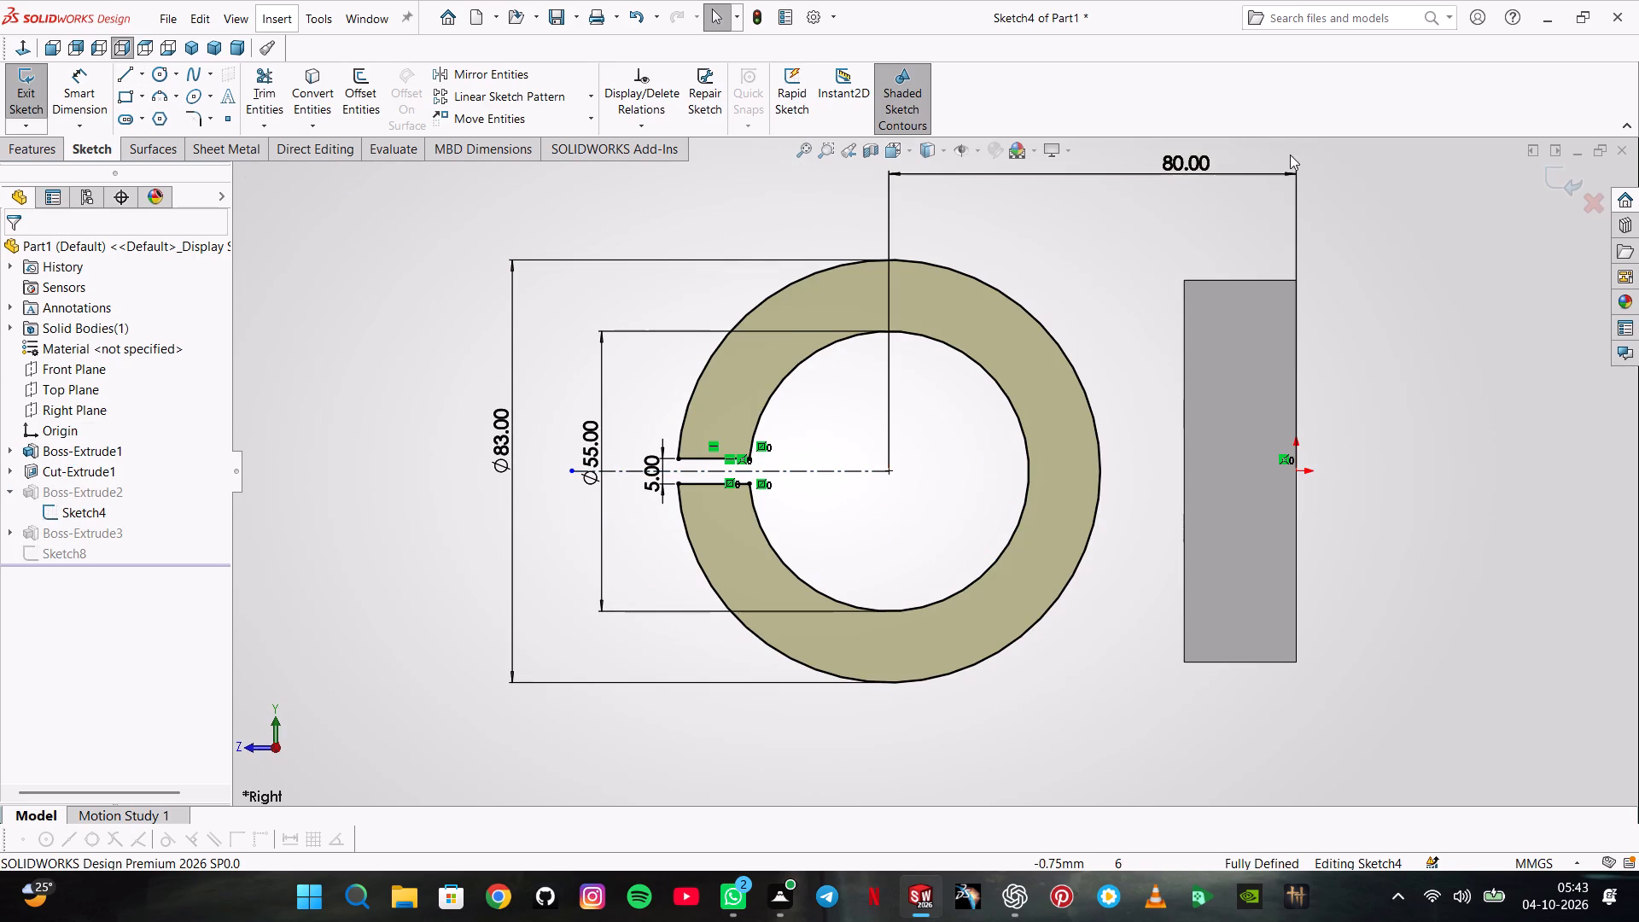
{"action": "left_click", "coordinate": [1204, 172]}
{"action": "key", "text": "Delete"}
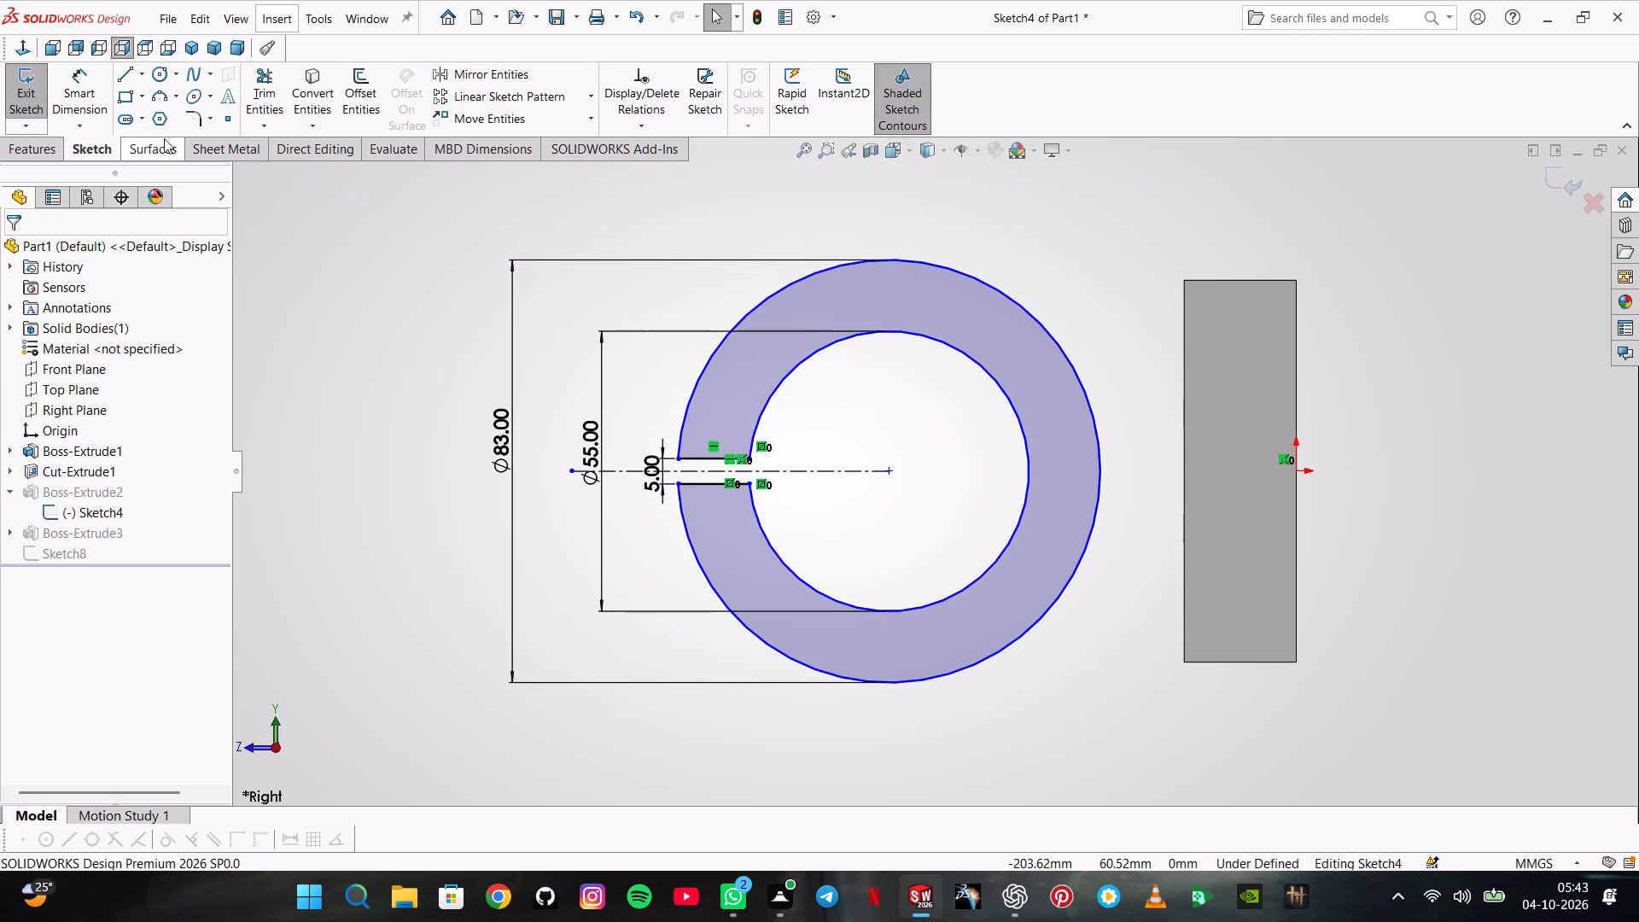
Dimension the ring's centre as 80 mm from the block edge facing the ring, and close the sketch.
{"action": "left_click", "coordinate": [82, 80]}
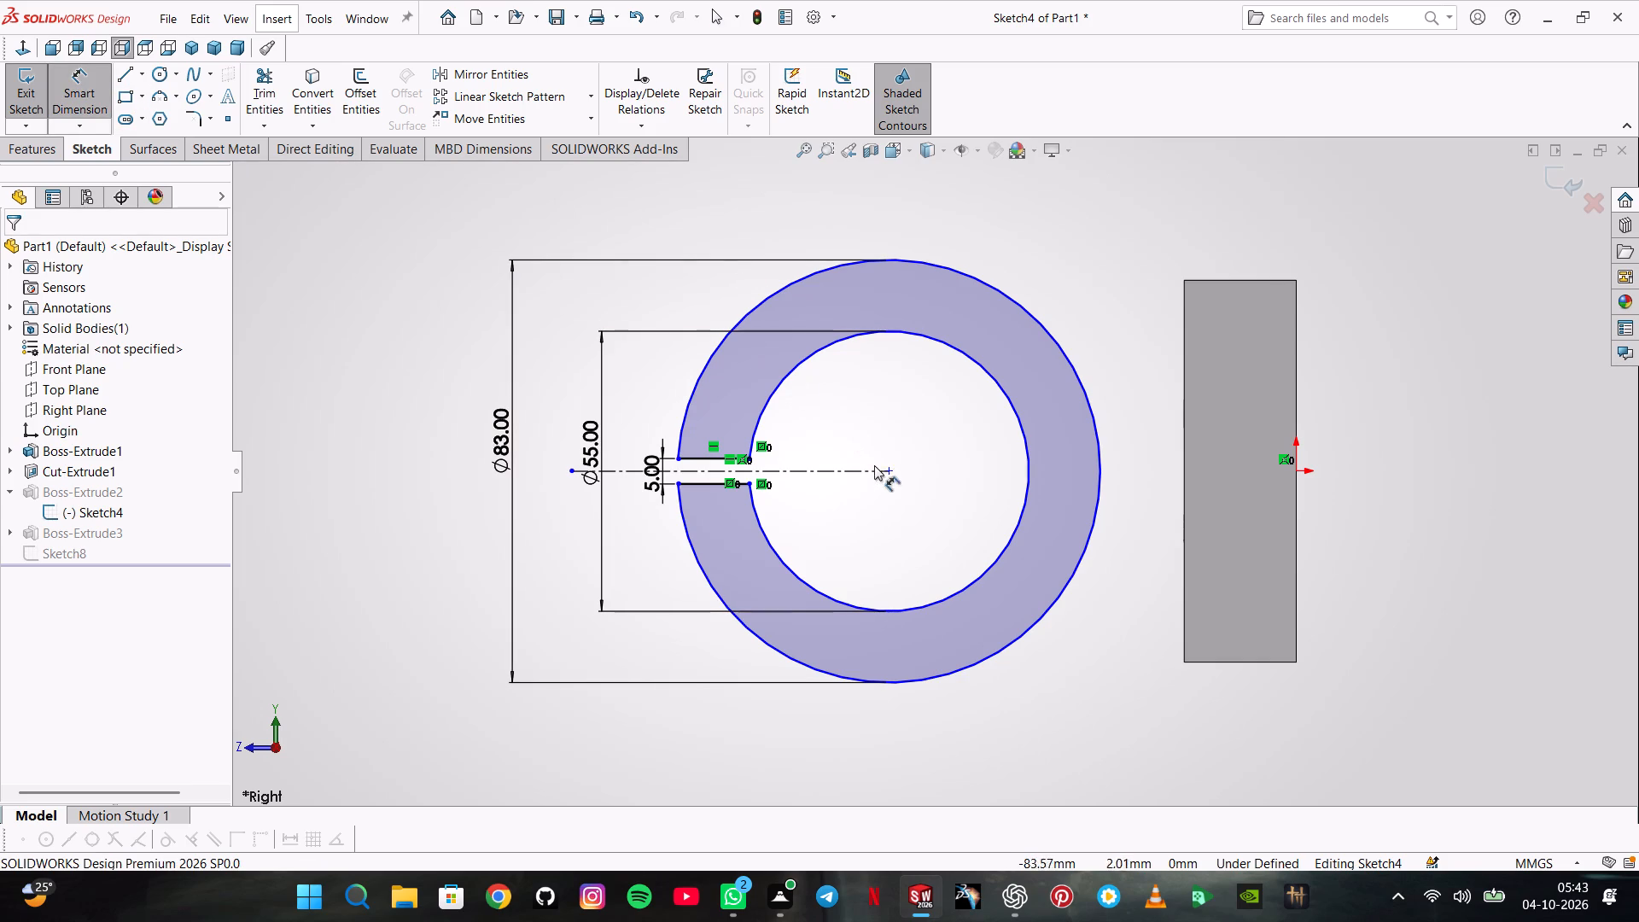
{"action": "left_click", "coordinate": [891, 474]}
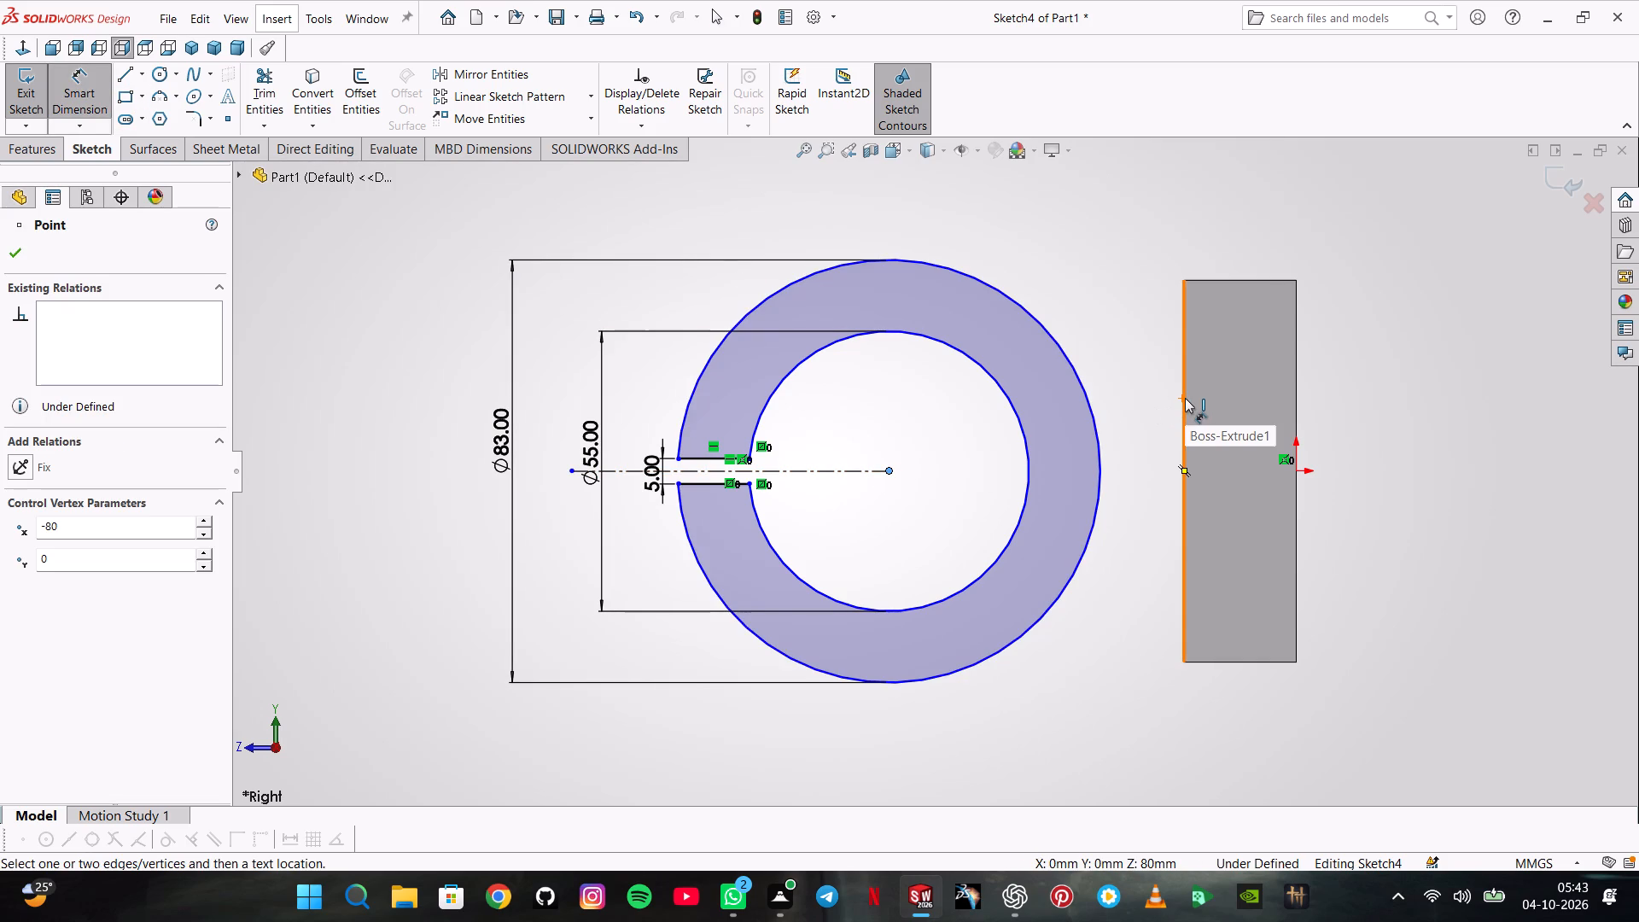
{"action": "left_click", "coordinate": [1185, 398]}
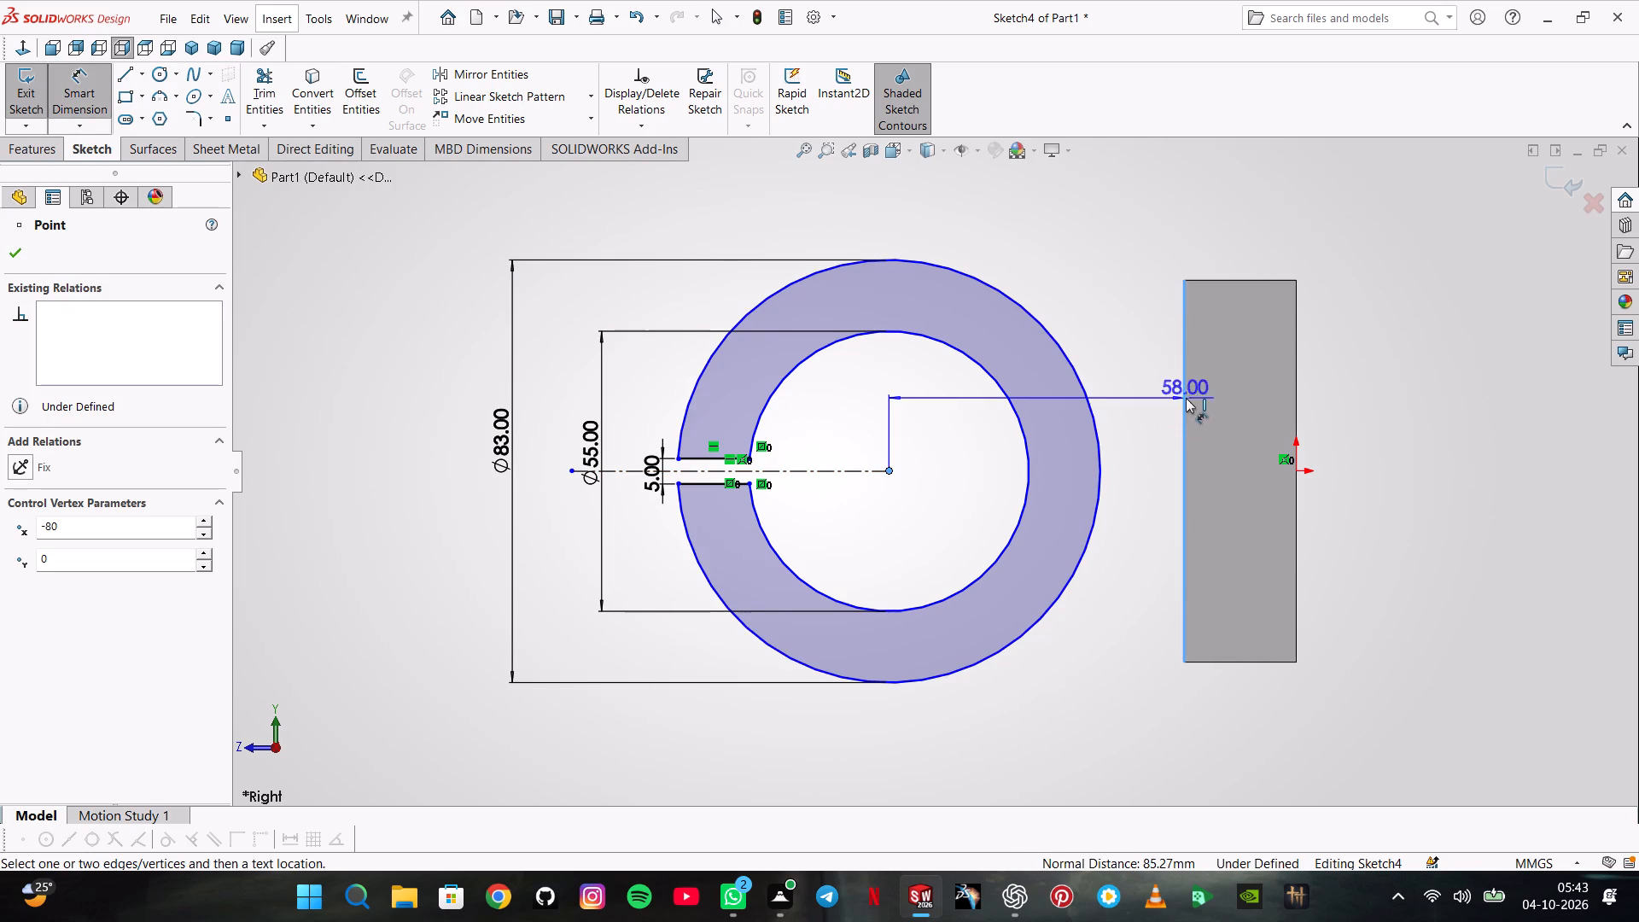
{"action": "left_click", "coordinate": [1108, 212]}
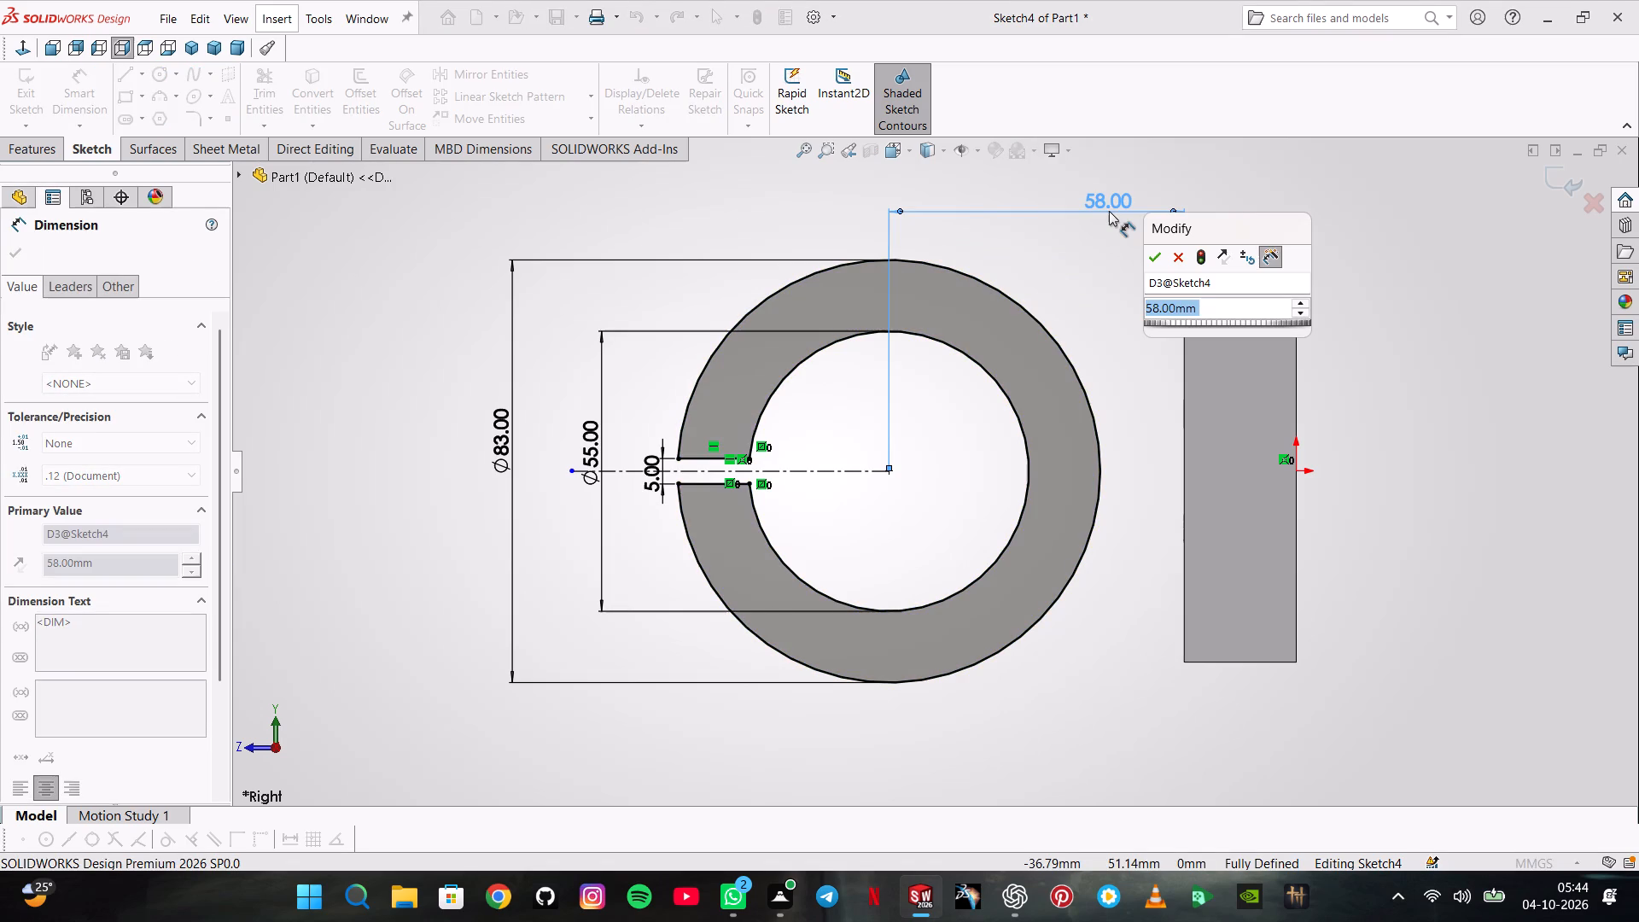
{"action": "type", "text": "80"}
{"action": "key", "text": "Return"}
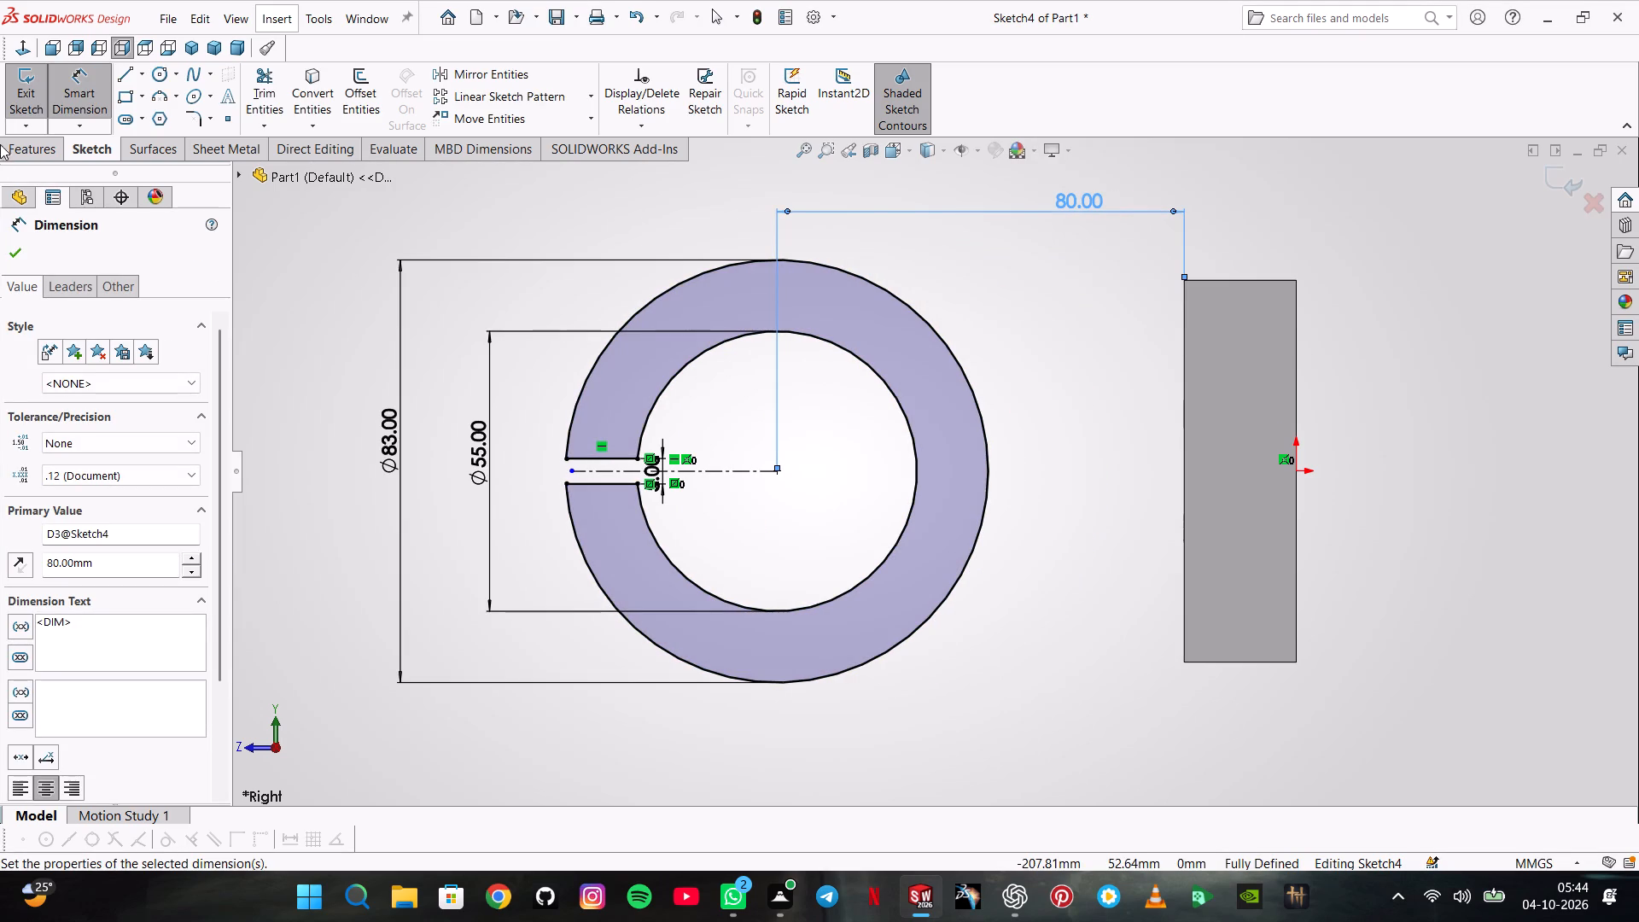
{"action": "left_click", "coordinate": [22, 76]}
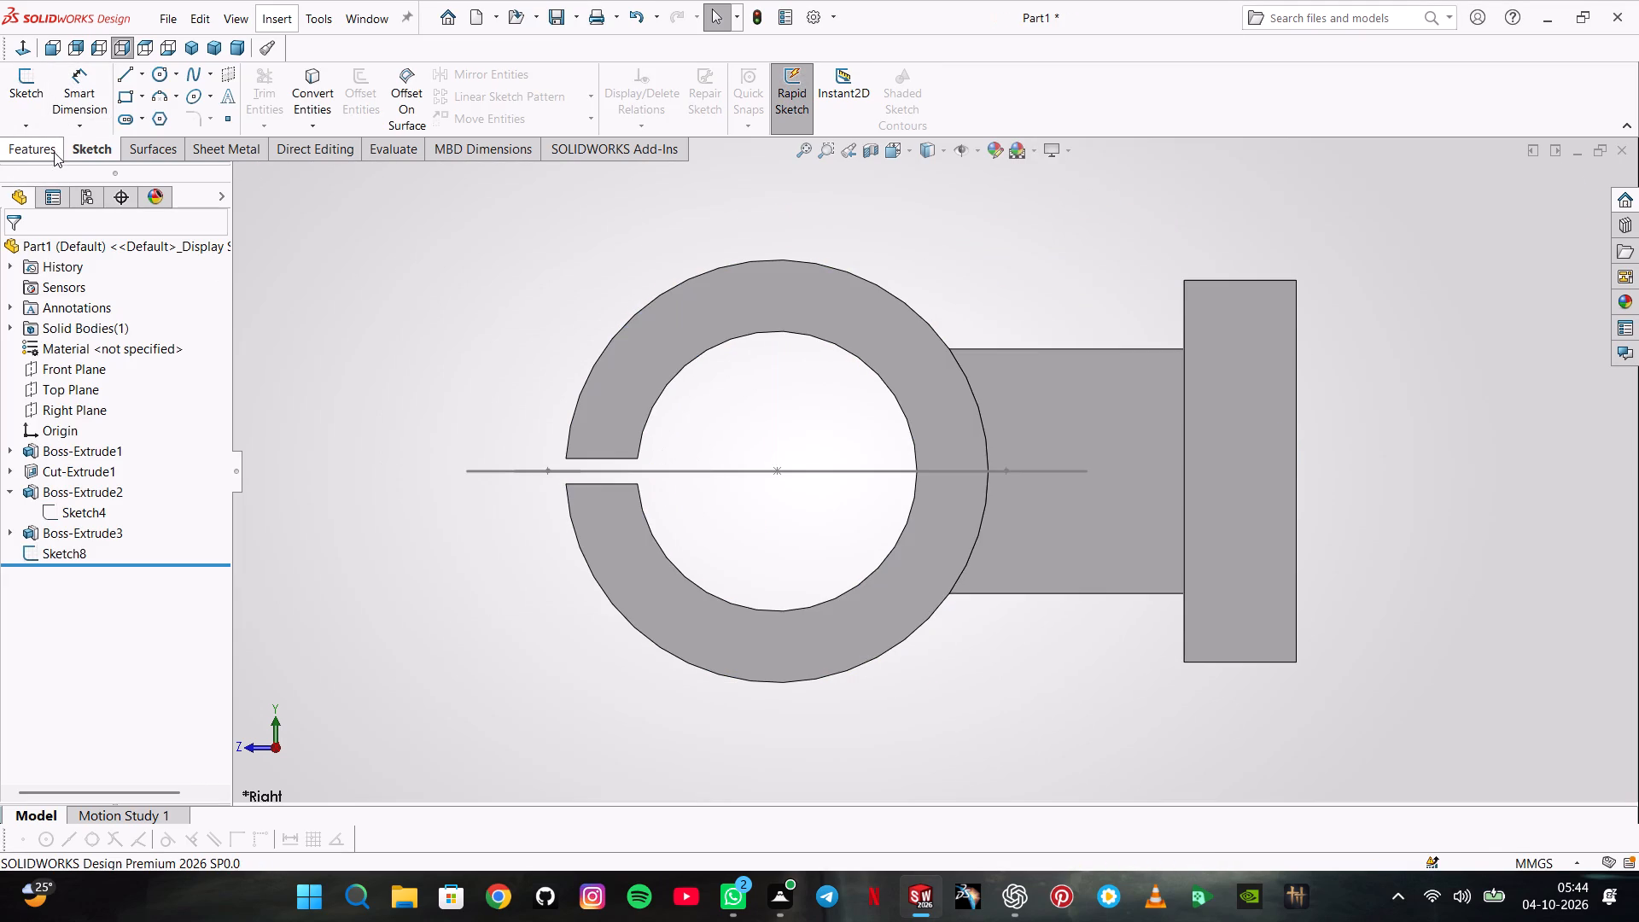
Reopen the lug's slot-and-hole sketch and examine its position relative to the ring and its split from several angles.
{"action": "left_click", "coordinate": [55, 155]}
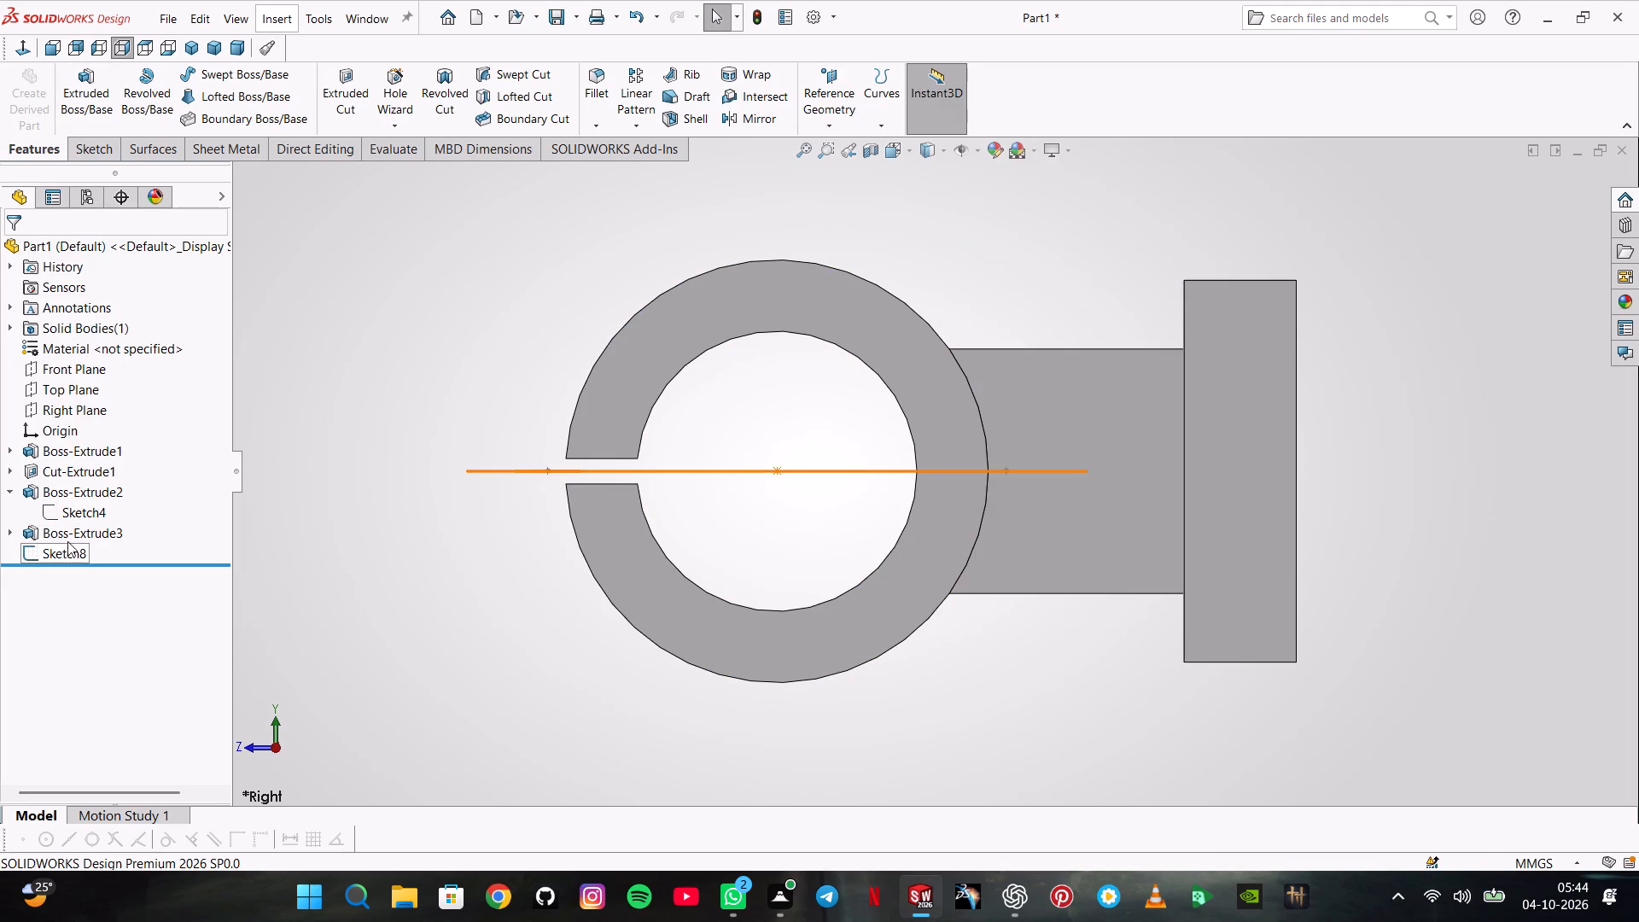
{"action": "left_click", "coordinate": [9, 493]}
{"action": "left_click", "coordinate": [46, 536]}
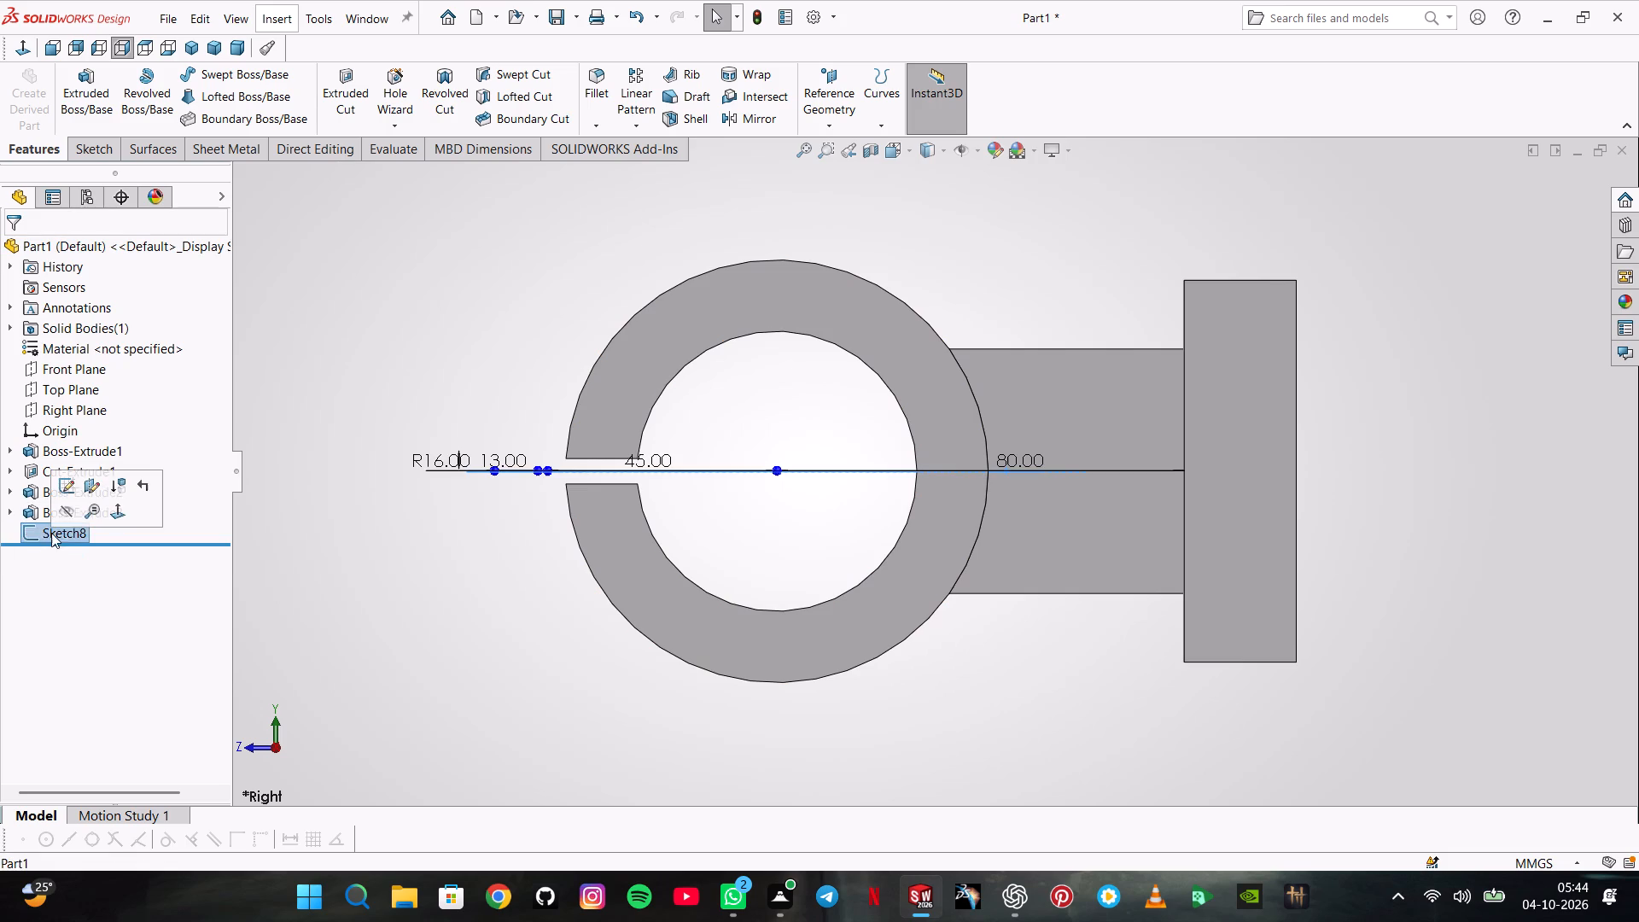
{"action": "left_click", "coordinate": [65, 487]}
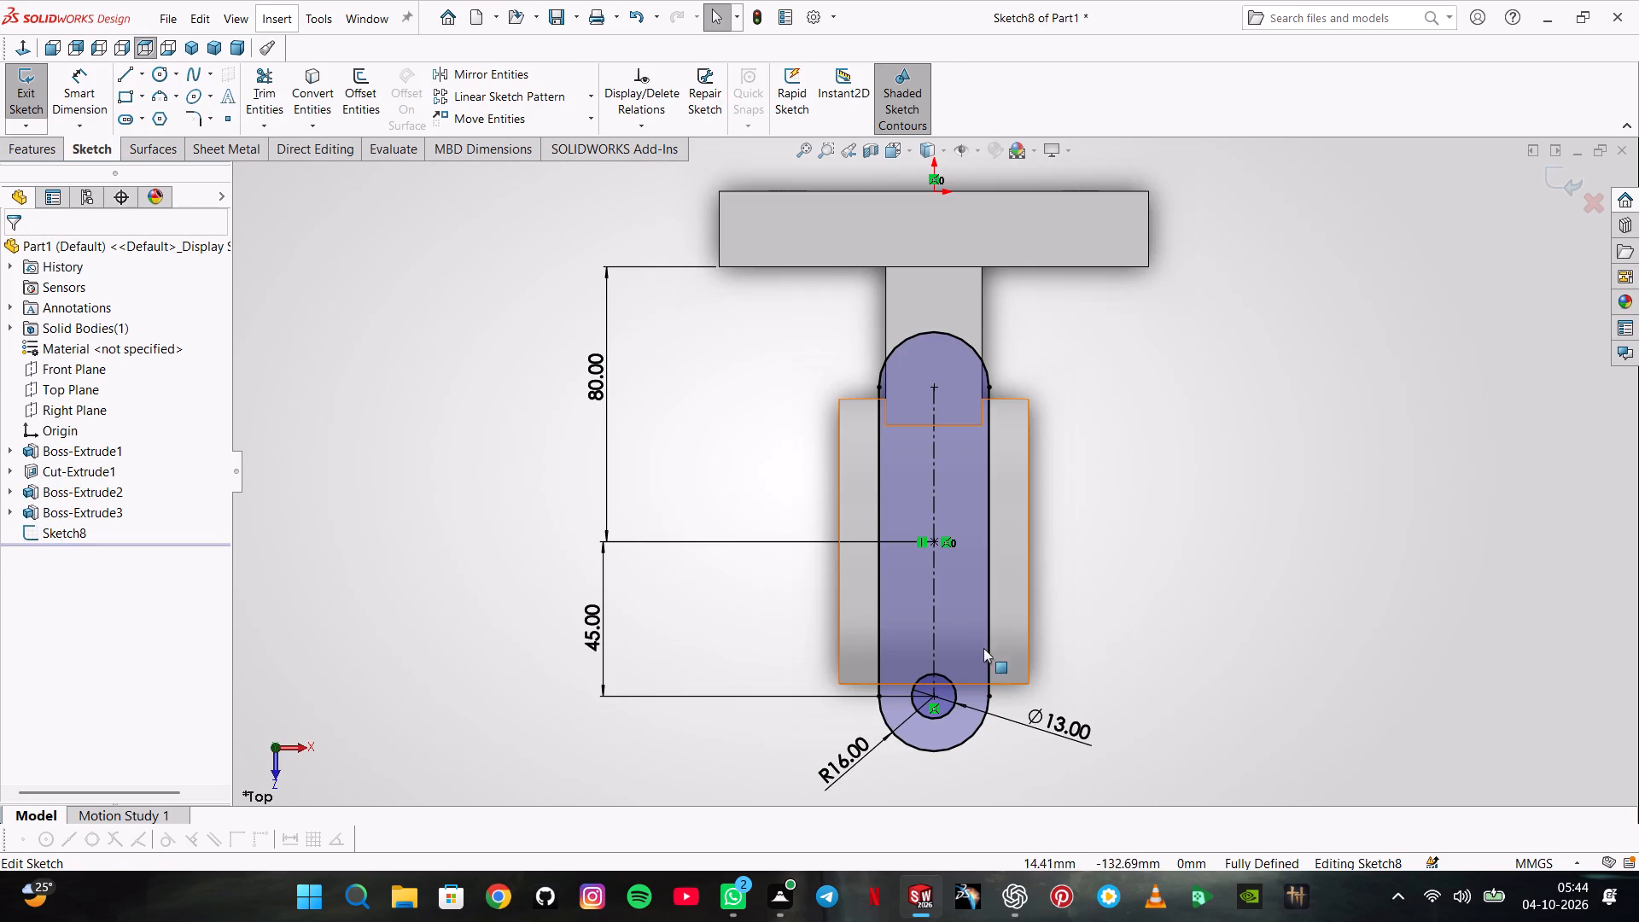
{"action": "scroll", "coordinate": [937, 698], "scroll_direction": "down", "scroll_amount": 5}
{"action": "scroll", "coordinate": [924, 625], "scroll_direction": "up", "scroll_amount": 5}
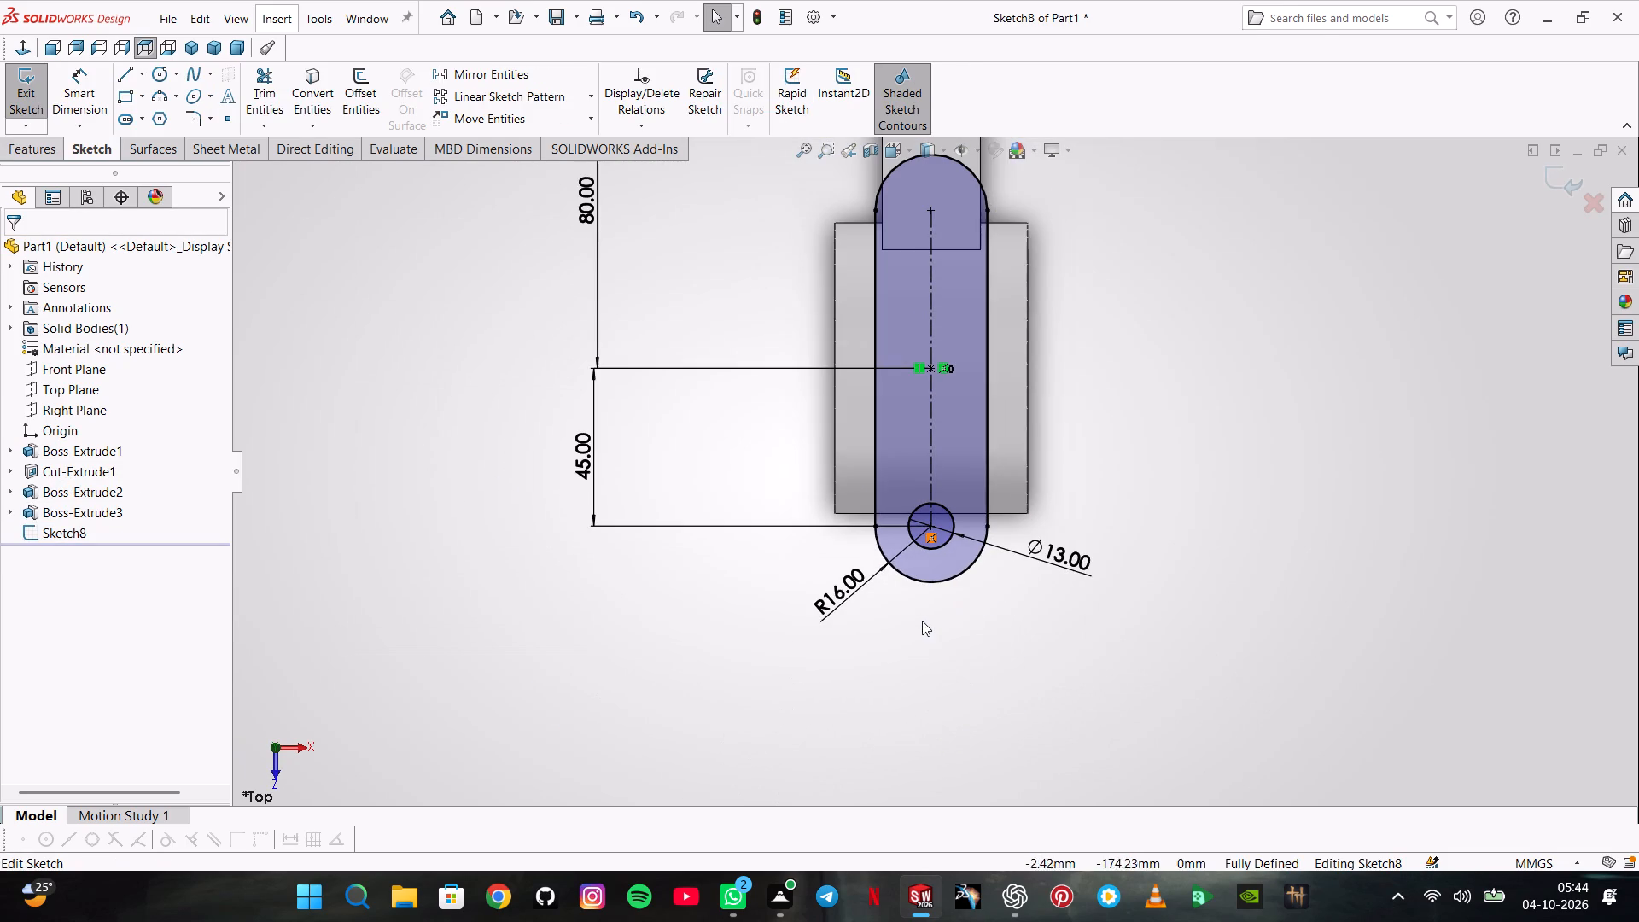
{"action": "scroll", "coordinate": [802, 358], "scroll_direction": "up", "scroll_amount": 2}
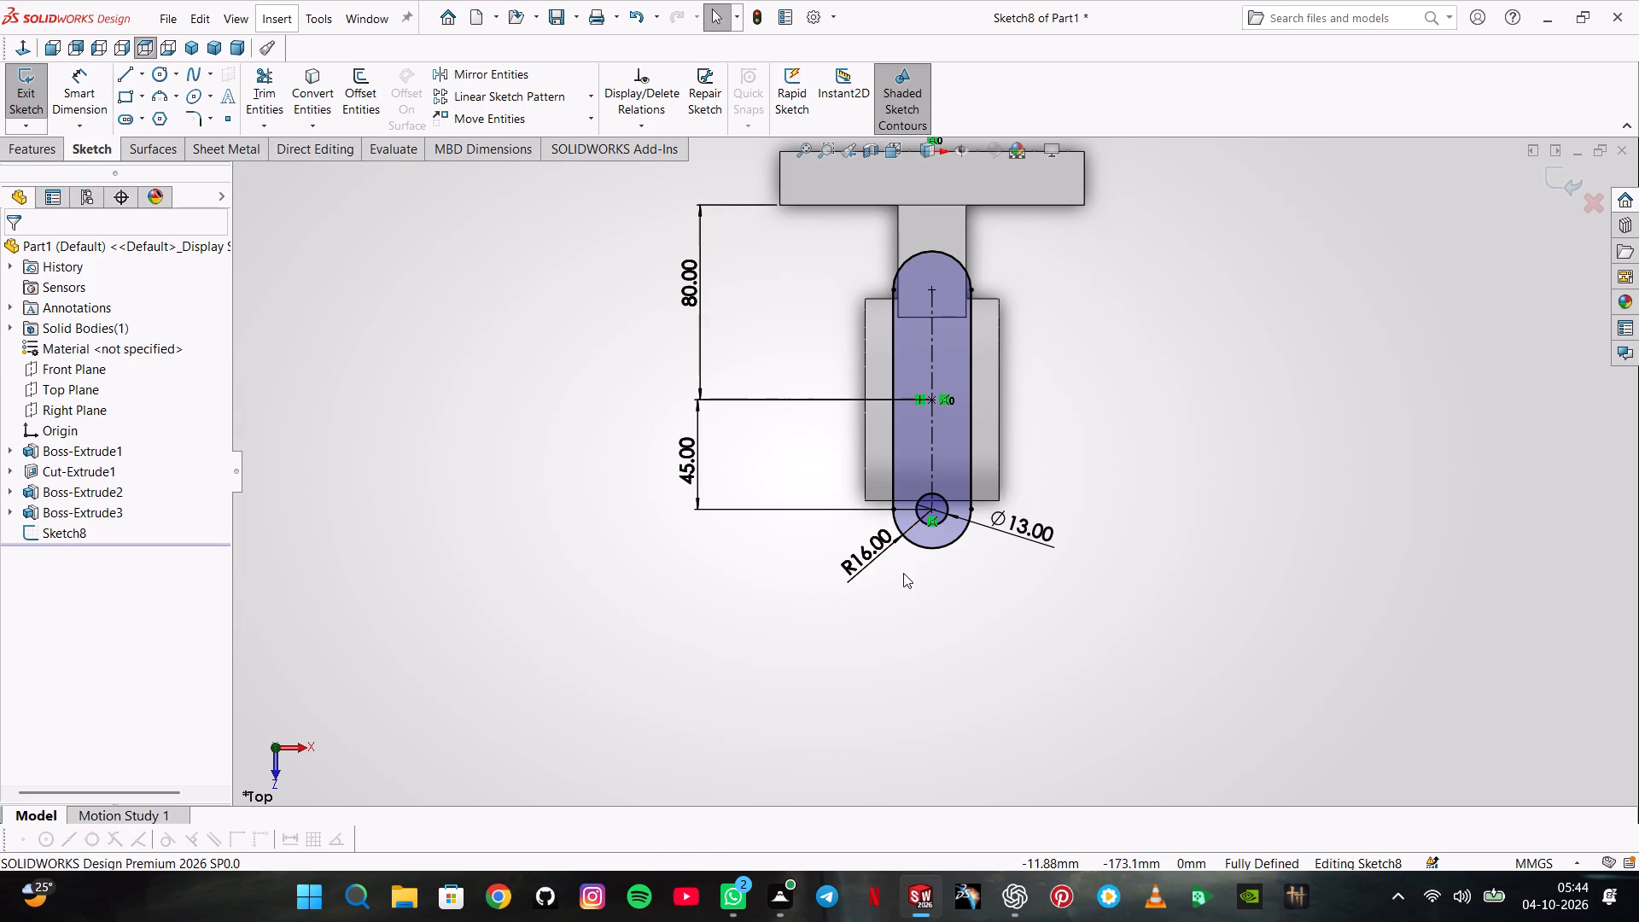
{"action": "middle_click_drag", "start_coordinate": [905, 573], "coordinate": [811, 248]}
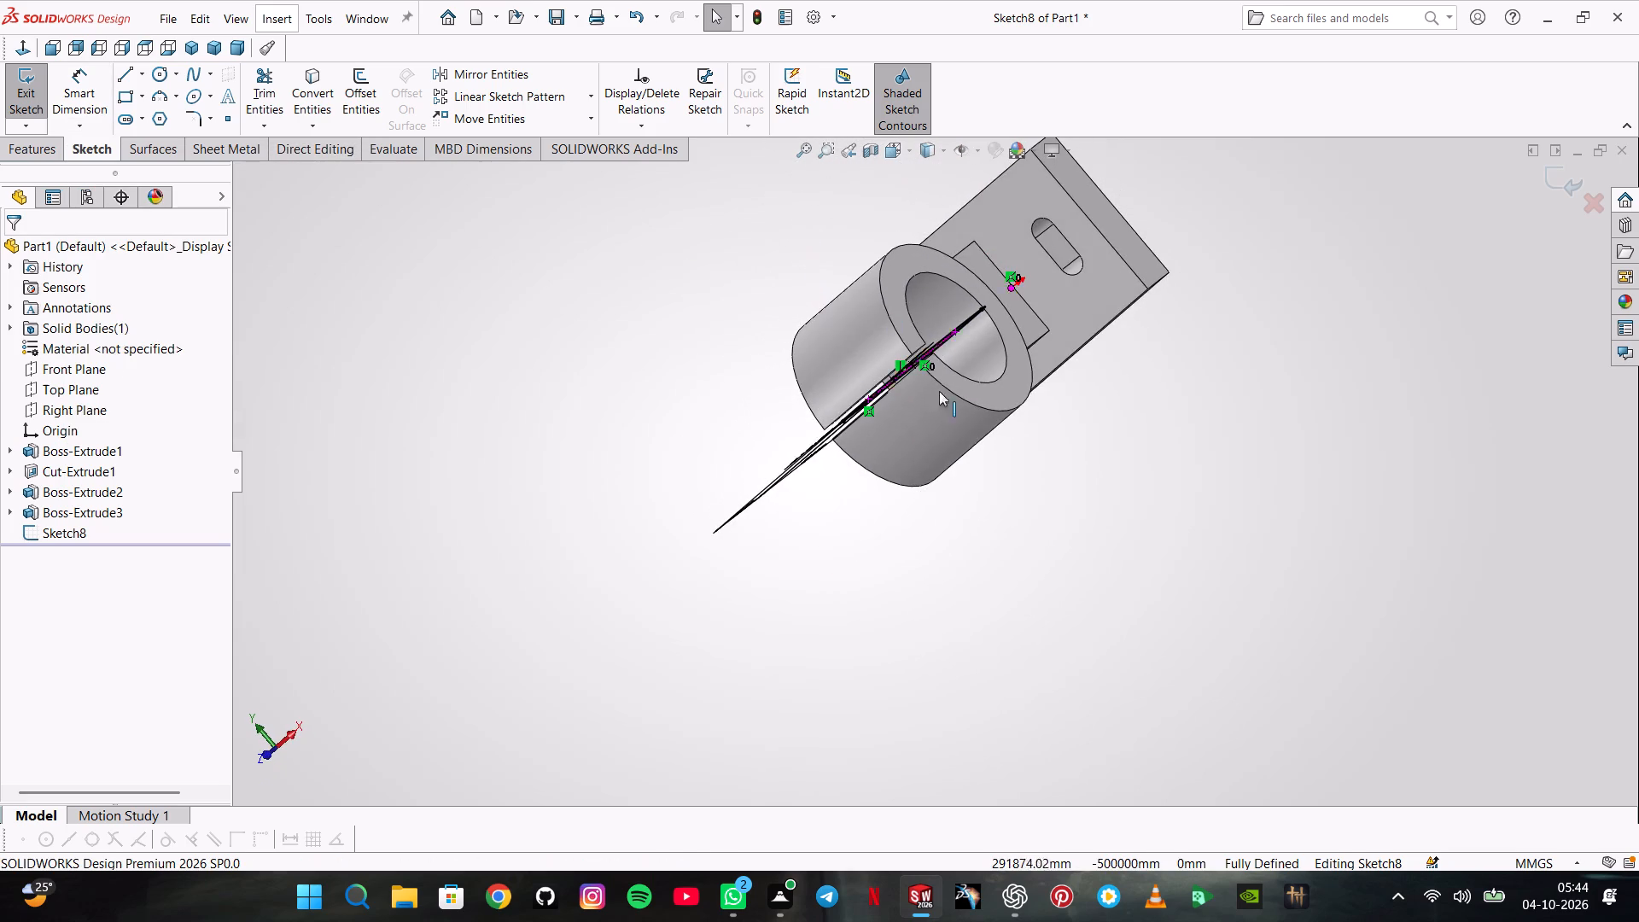
{"action": "scroll", "coordinate": [976, 452], "scroll_direction": "down", "scroll_amount": 5}
{"action": "middle_click_drag", "start_coordinate": [792, 429], "coordinate": [831, 146]}
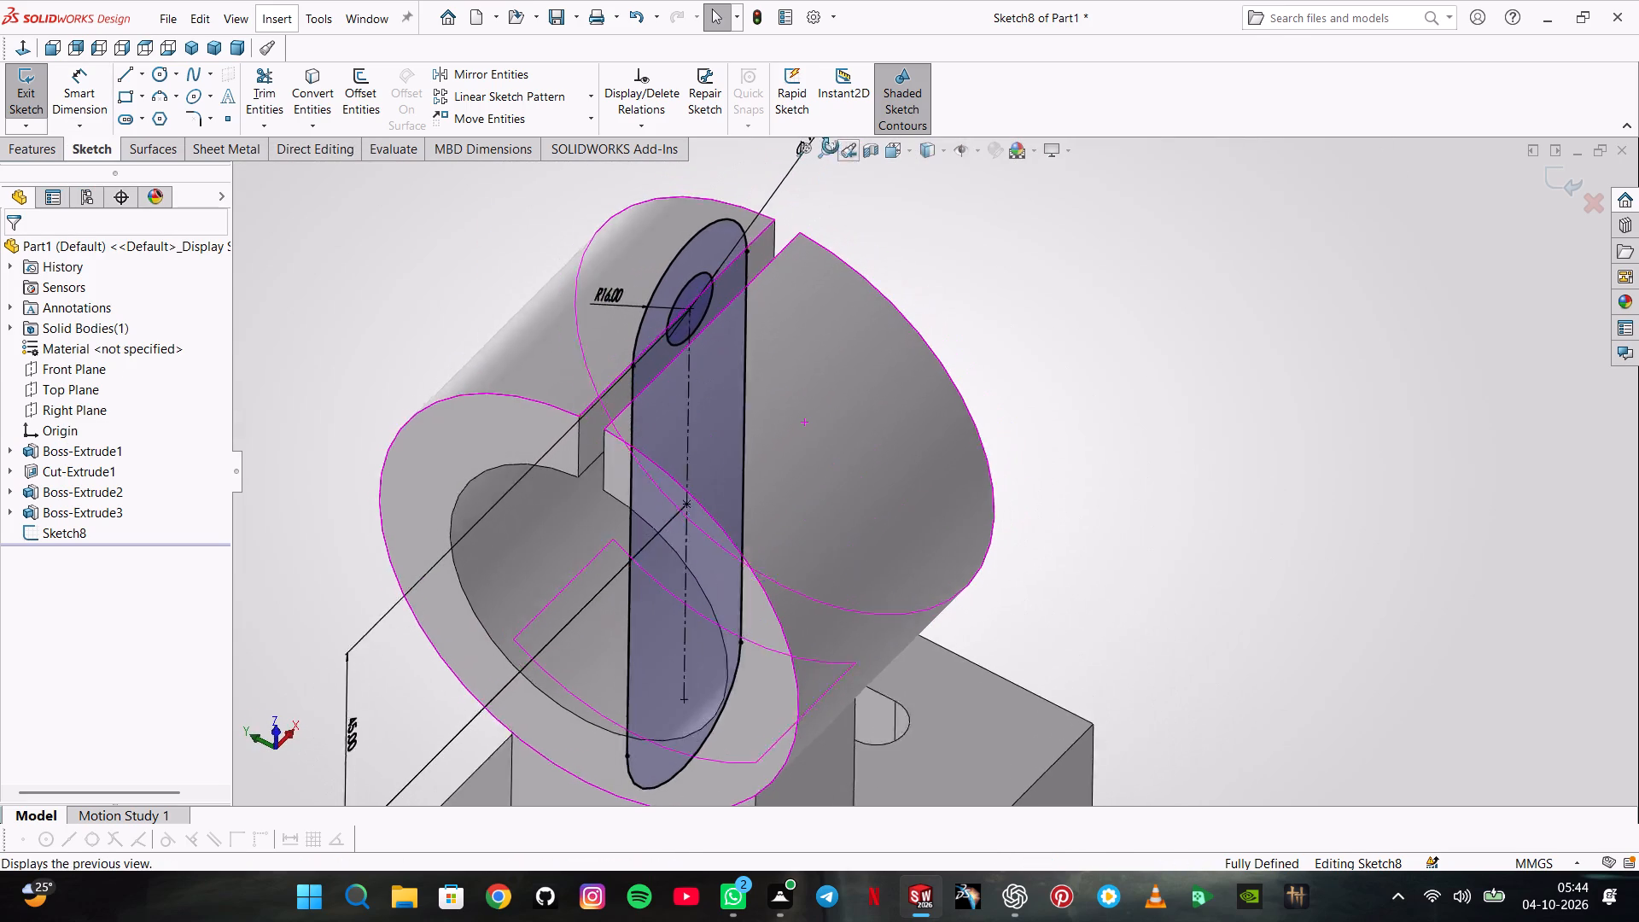
{"action": "middle_click_drag", "start_coordinate": [831, 146], "coordinate": [819, 108]}
{"action": "scroll", "coordinate": [781, 295], "scroll_direction": "down", "scroll_amount": 4}
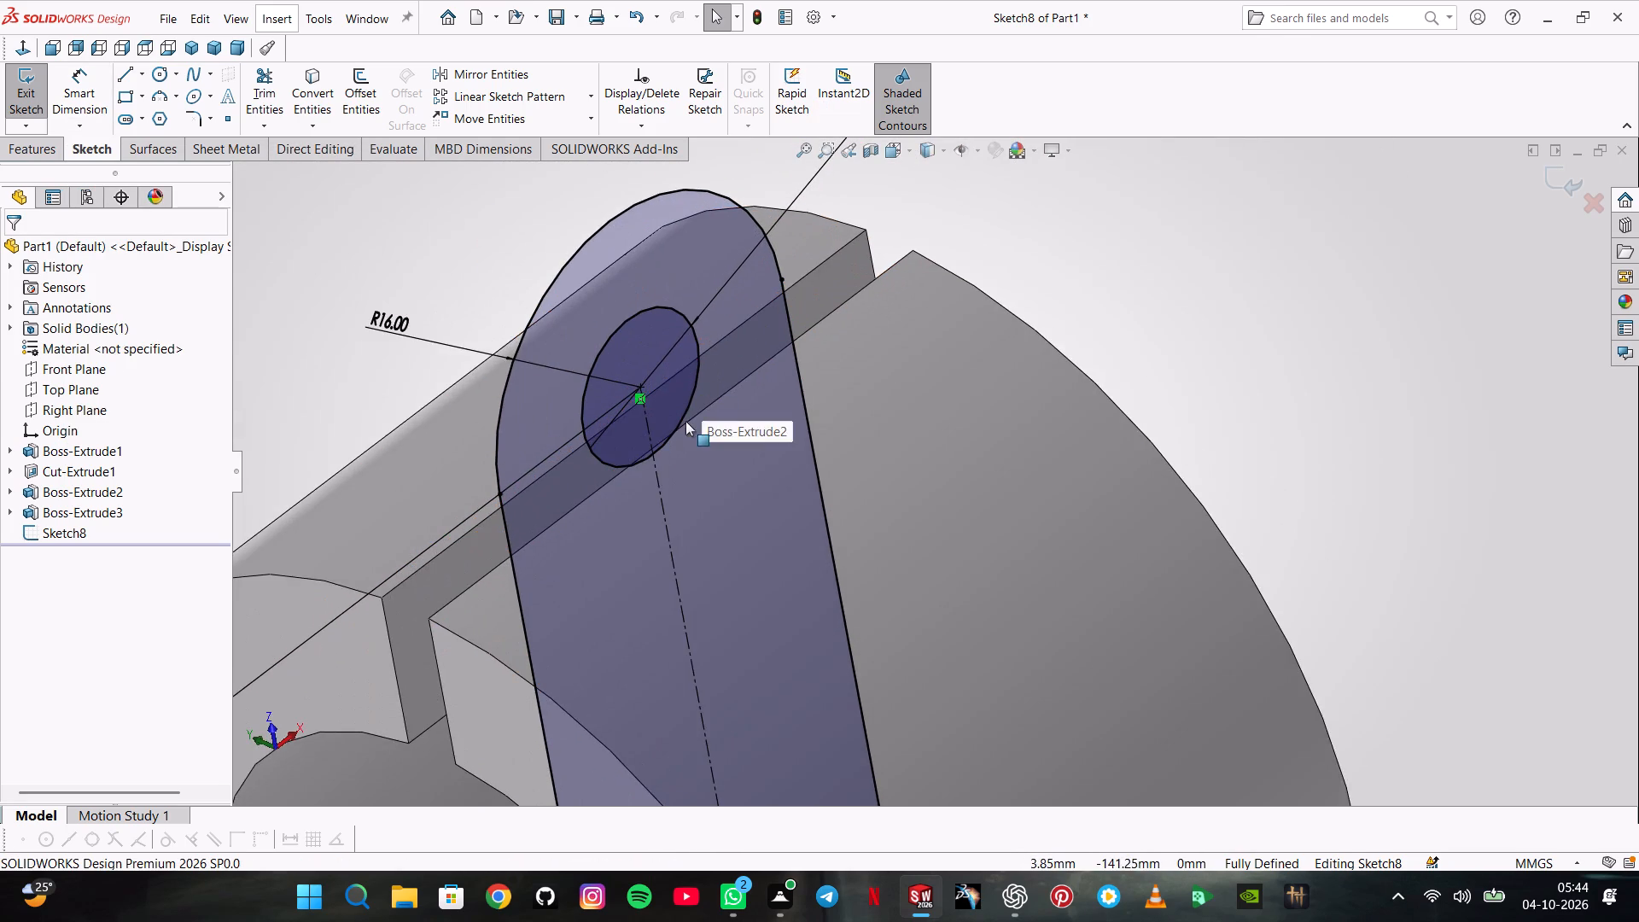
{"action": "middle_click_drag", "start_coordinate": [685, 421], "coordinate": [625, 334]}
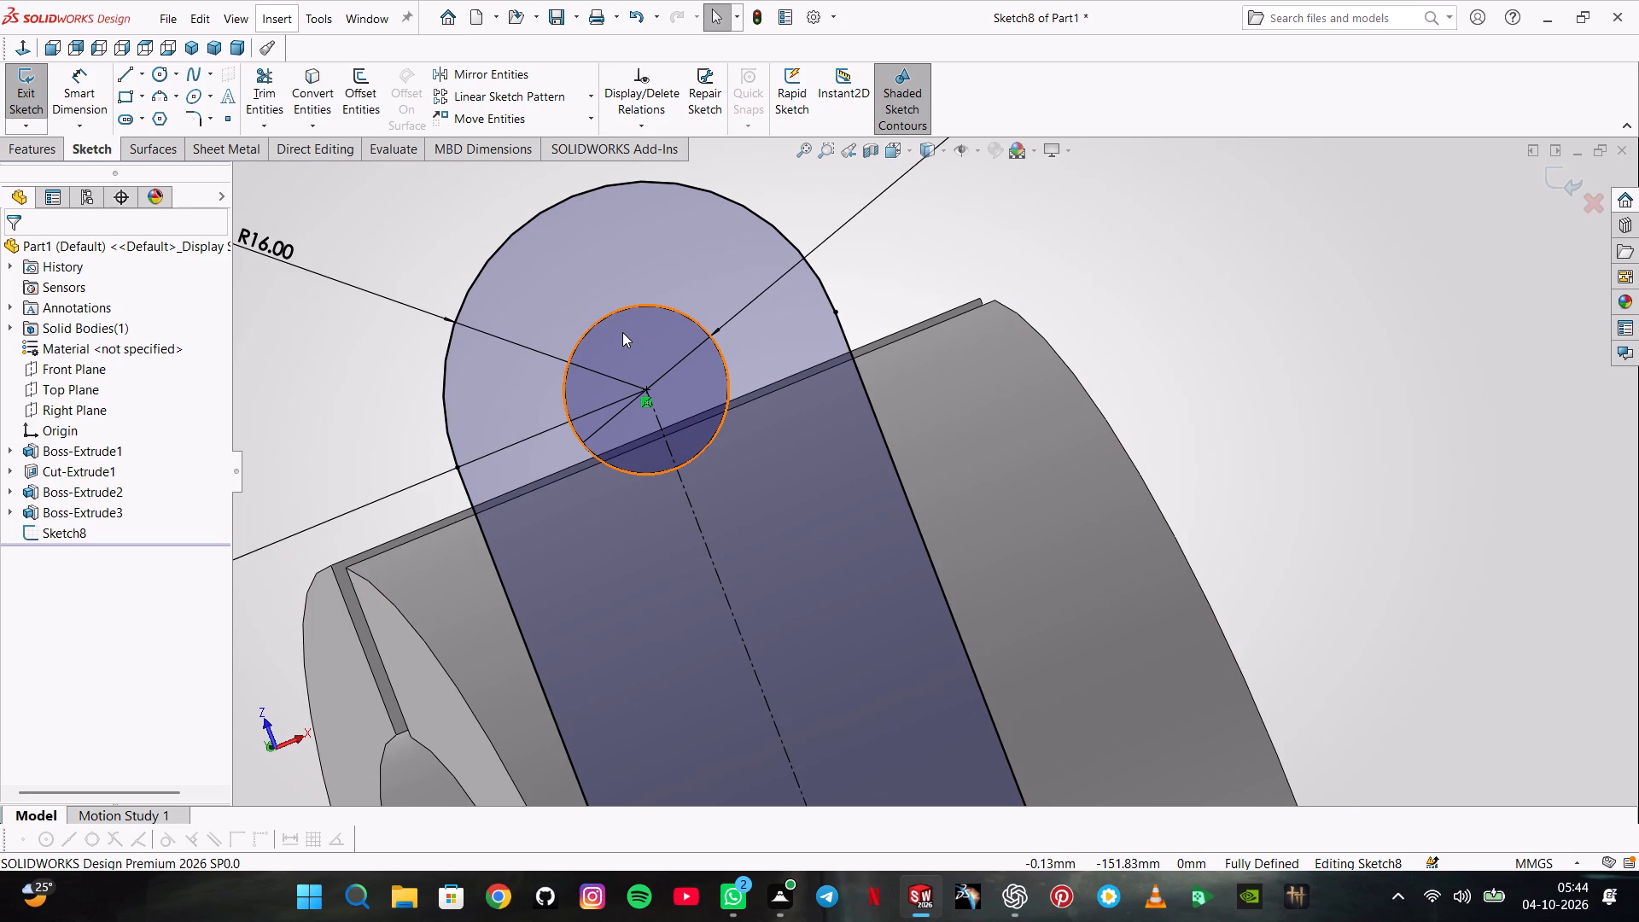
{"action": "scroll", "coordinate": [780, 493], "scroll_direction": "up", "scroll_amount": 2}
{"action": "scroll", "coordinate": [889, 457], "scroll_direction": "up", "scroll_amount": 1}
{"action": "middle_click_drag", "start_coordinate": [889, 457], "coordinate": [876, 494]}
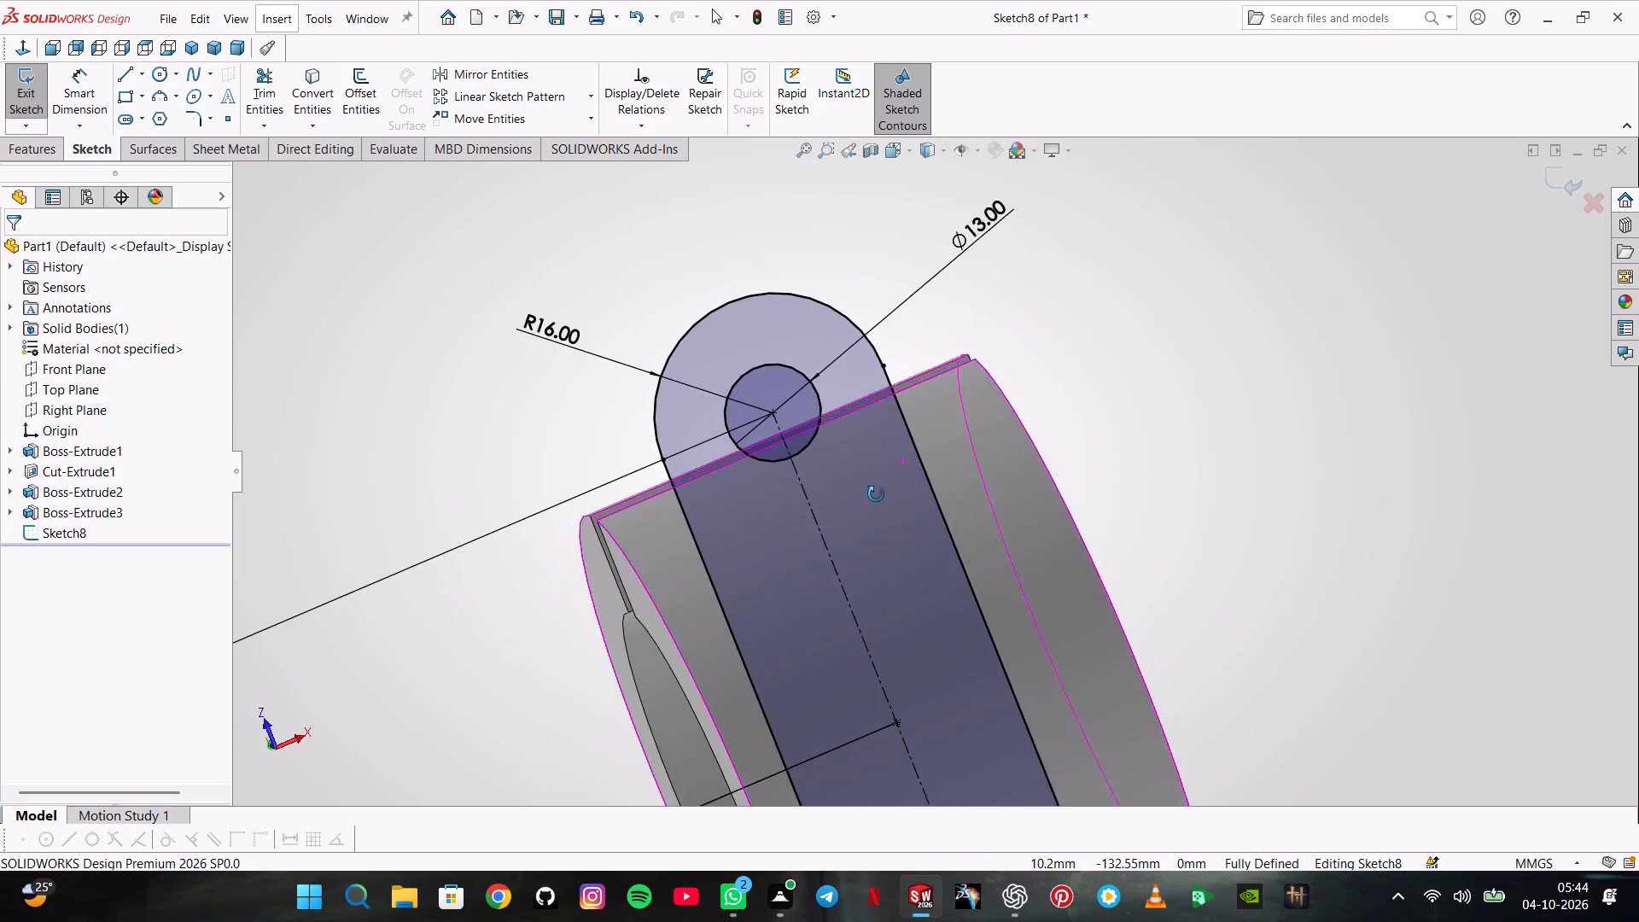
{"action": "middle_click_drag", "start_coordinate": [876, 494], "coordinate": [804, 586]}
{"action": "scroll", "coordinate": [804, 586], "scroll_direction": "up", "scroll_amount": 2}
{"action": "scroll", "coordinate": [895, 576], "scroll_direction": "up", "scroll_amount": 3}
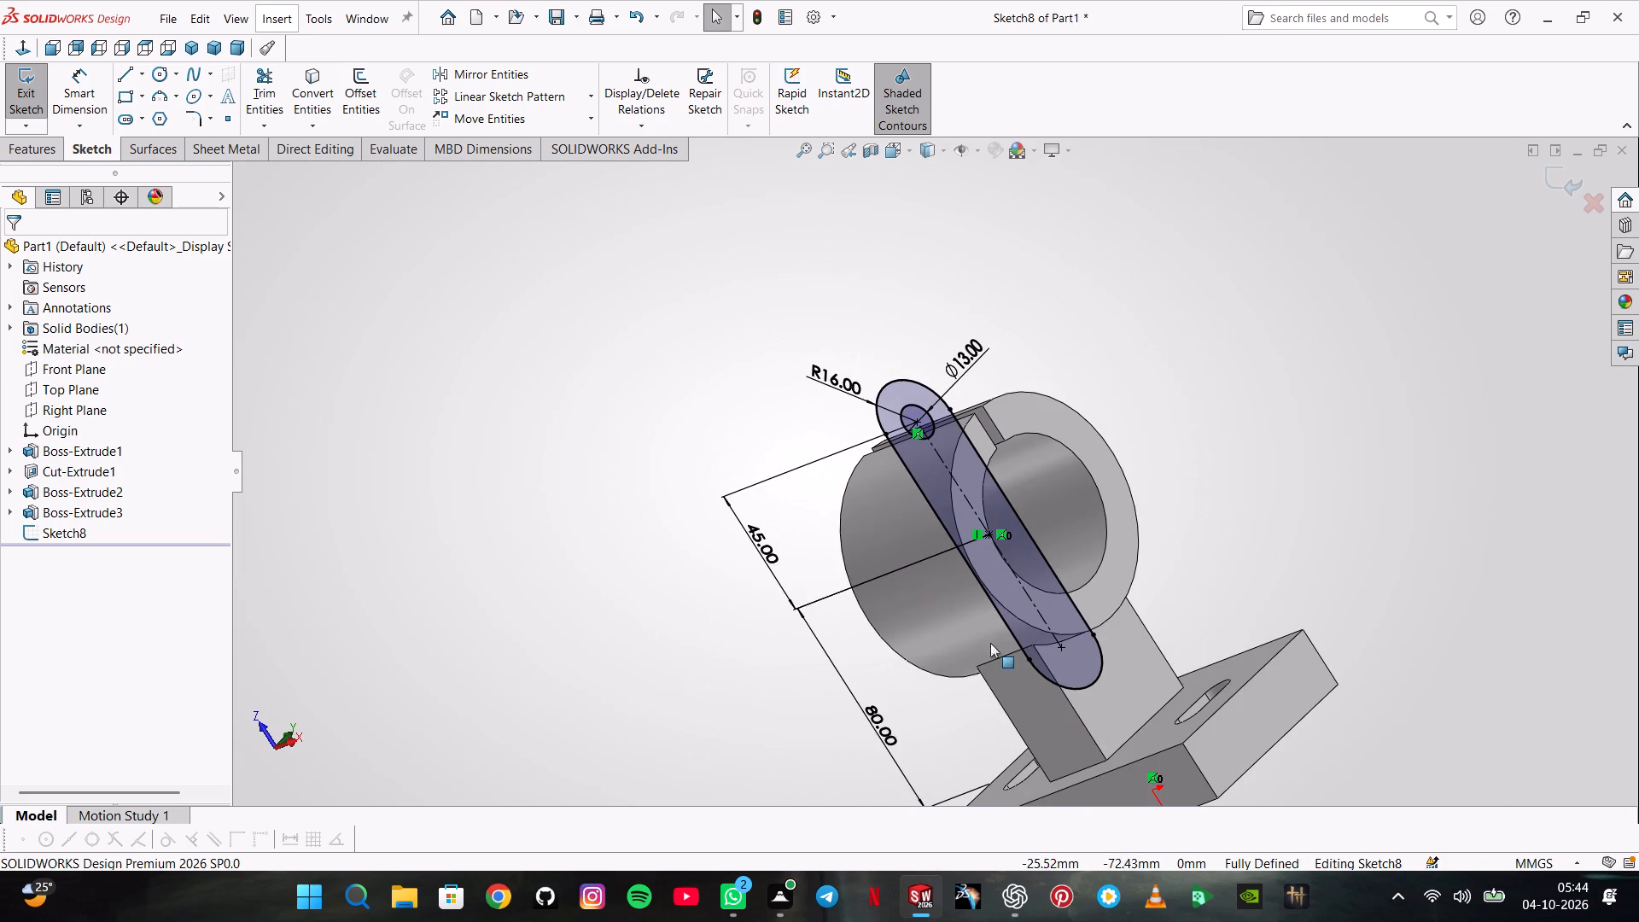
Close the lug sketch and delete the web extrusion that joins the block to the ring.
{"action": "left_click", "coordinate": [1107, 715]}
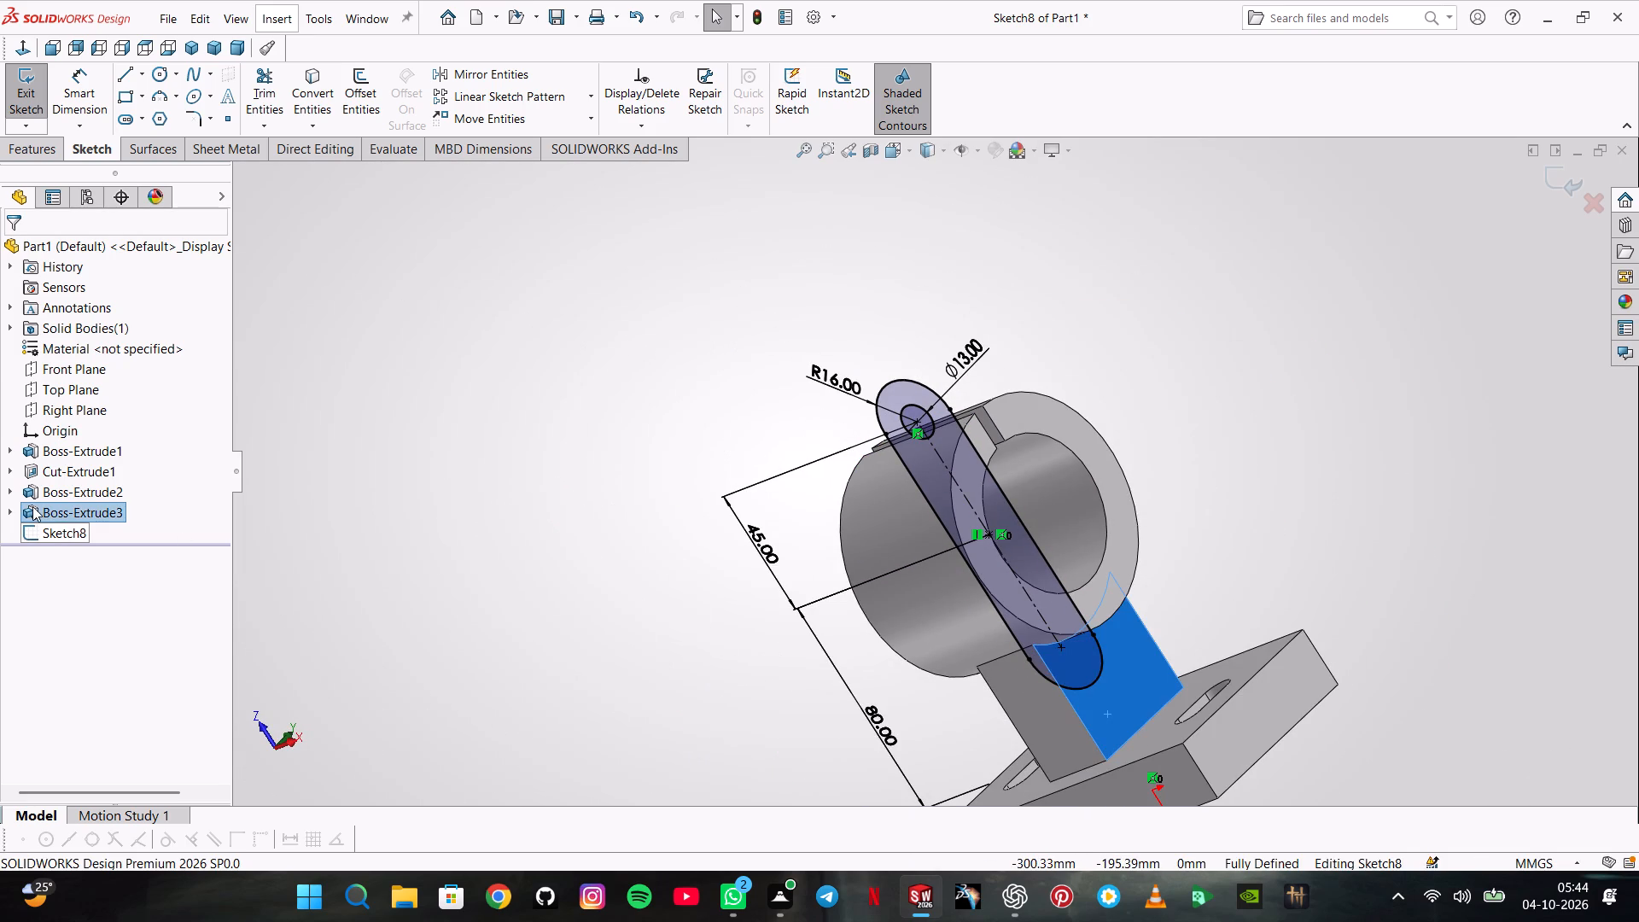
{"action": "left_click", "coordinate": [9, 511]}
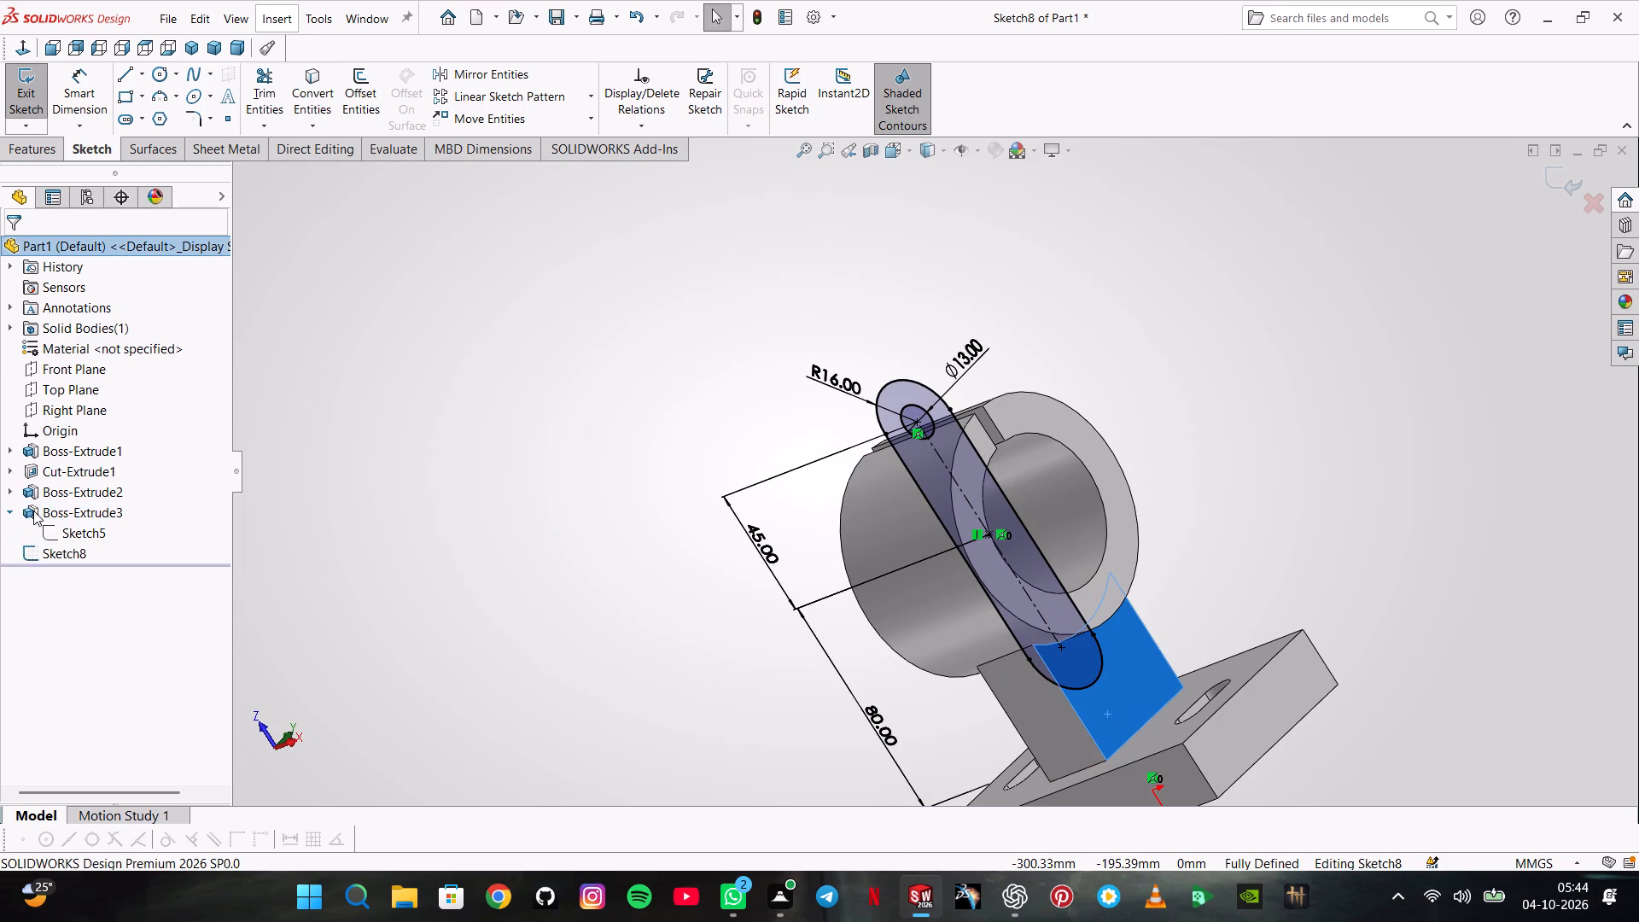
{"action": "left_click", "coordinate": [38, 63]}
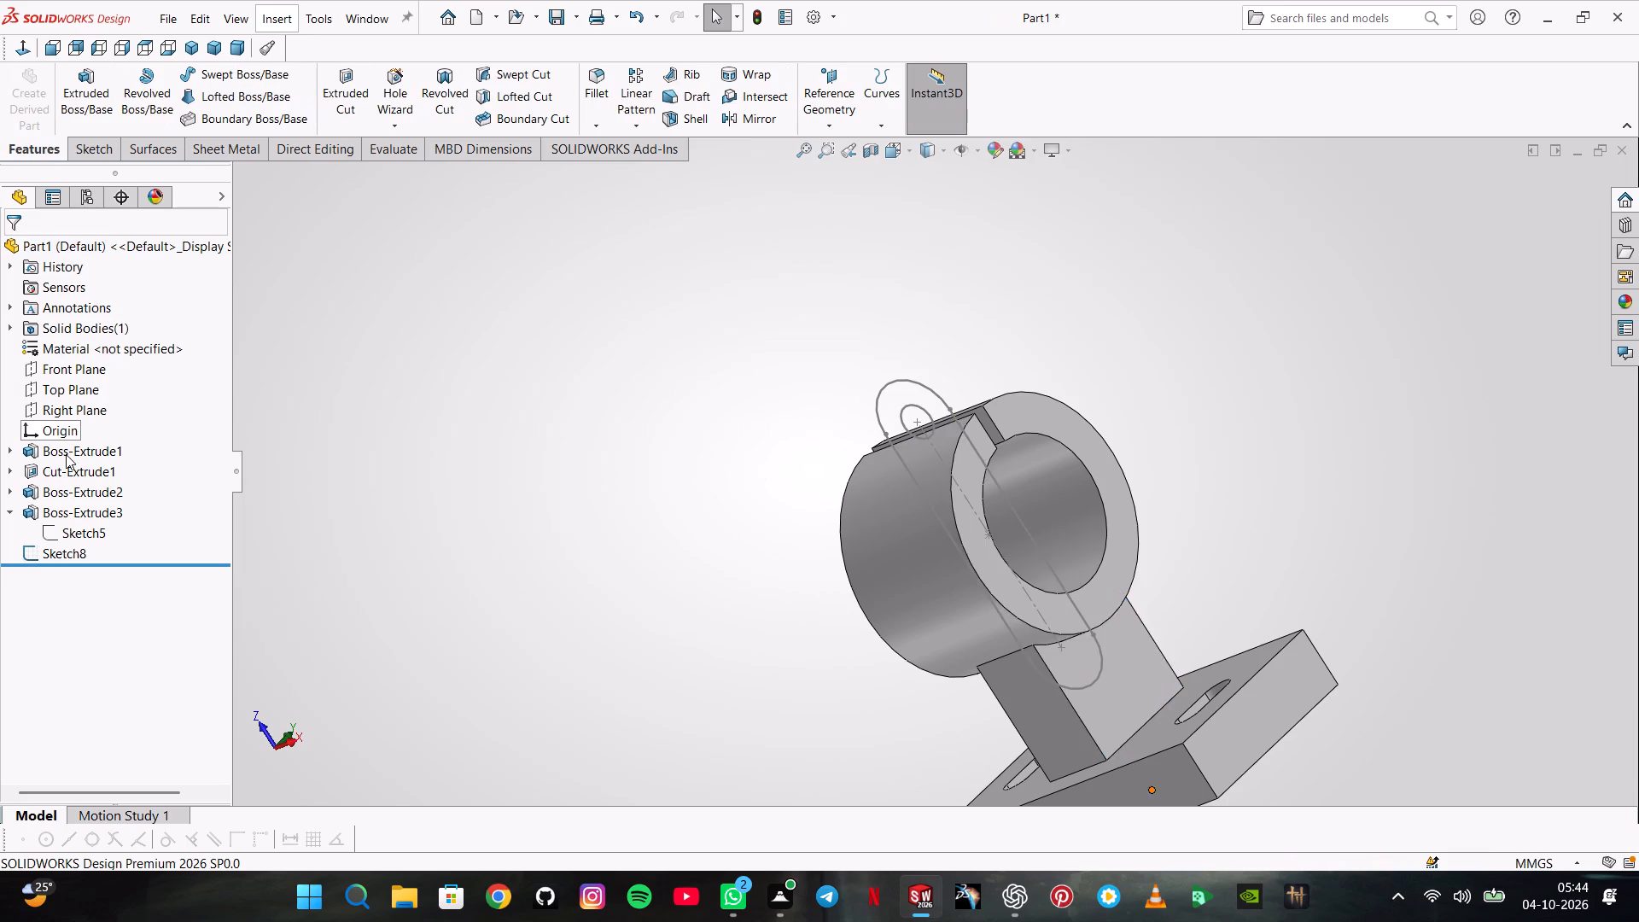
{"action": "right_click", "coordinate": [60, 517]}
{"action": "left_click", "coordinate": [128, 611]}
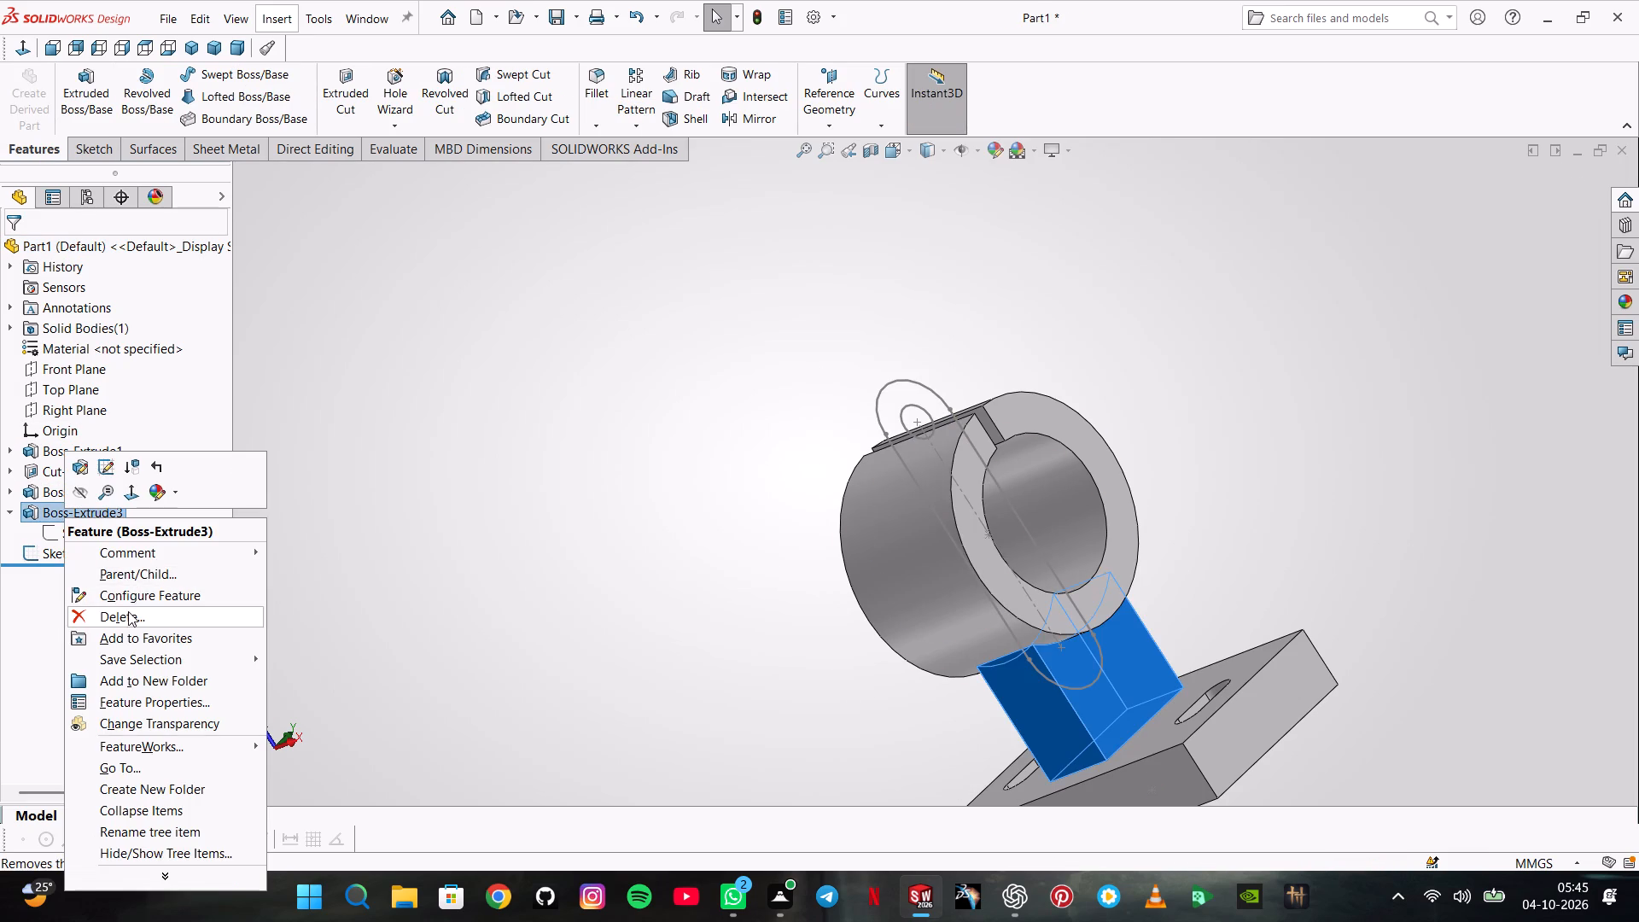
{"action": "left_click", "coordinate": [930, 327]}
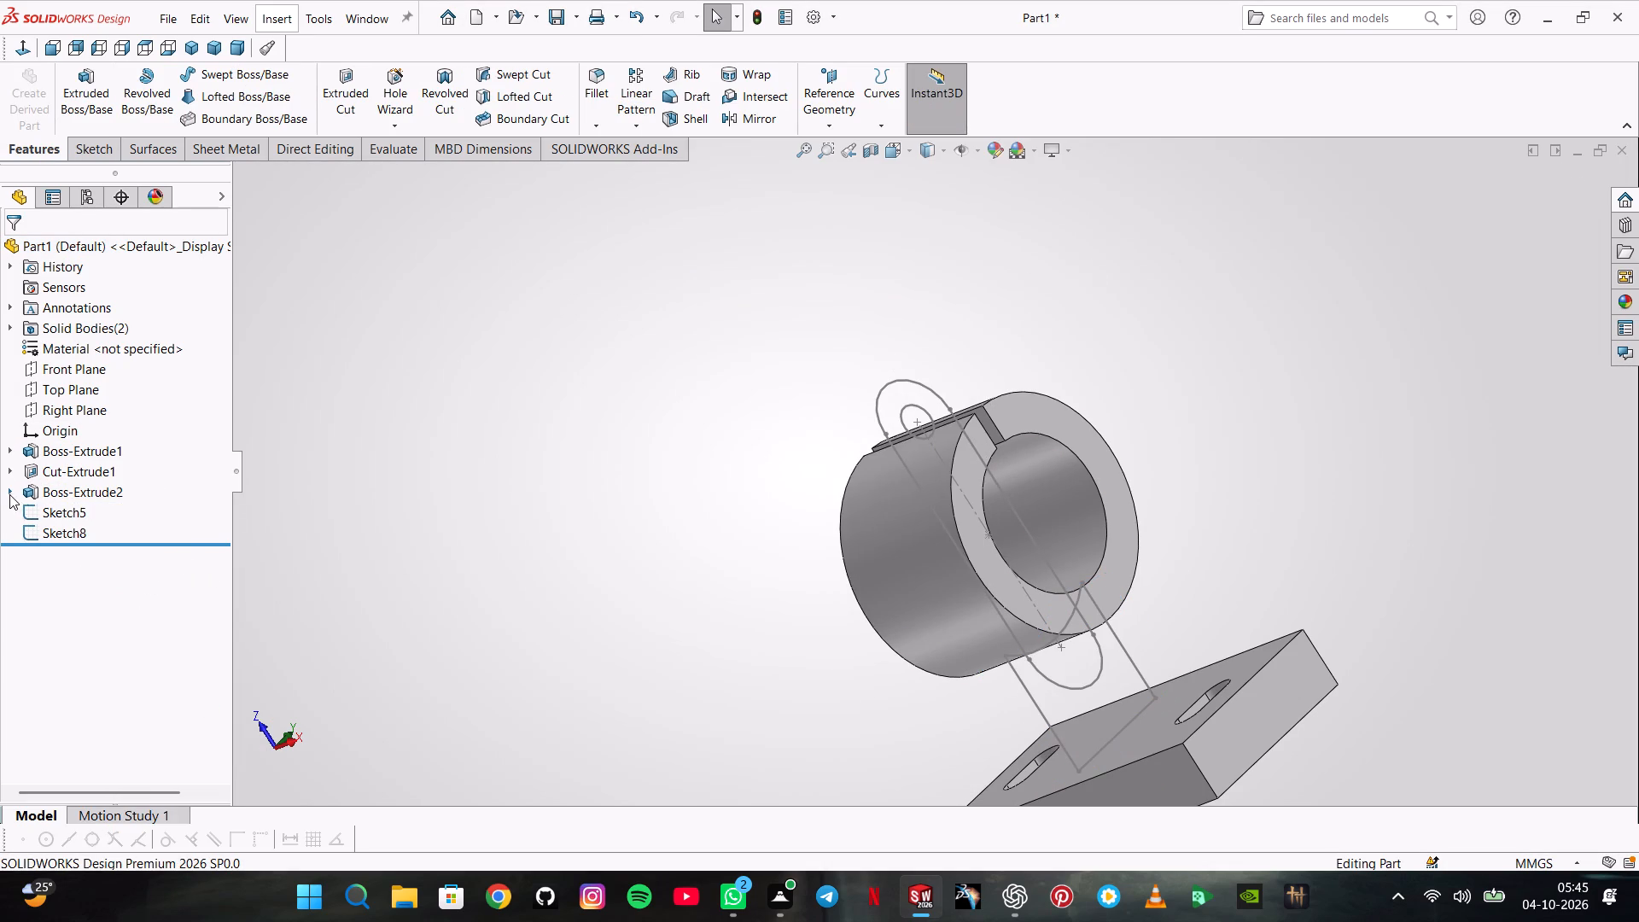
Delete the web's leftover profile sketch.
{"action": "left_click", "coordinate": [42, 510]}
{"action": "right_click", "coordinate": [42, 510]}
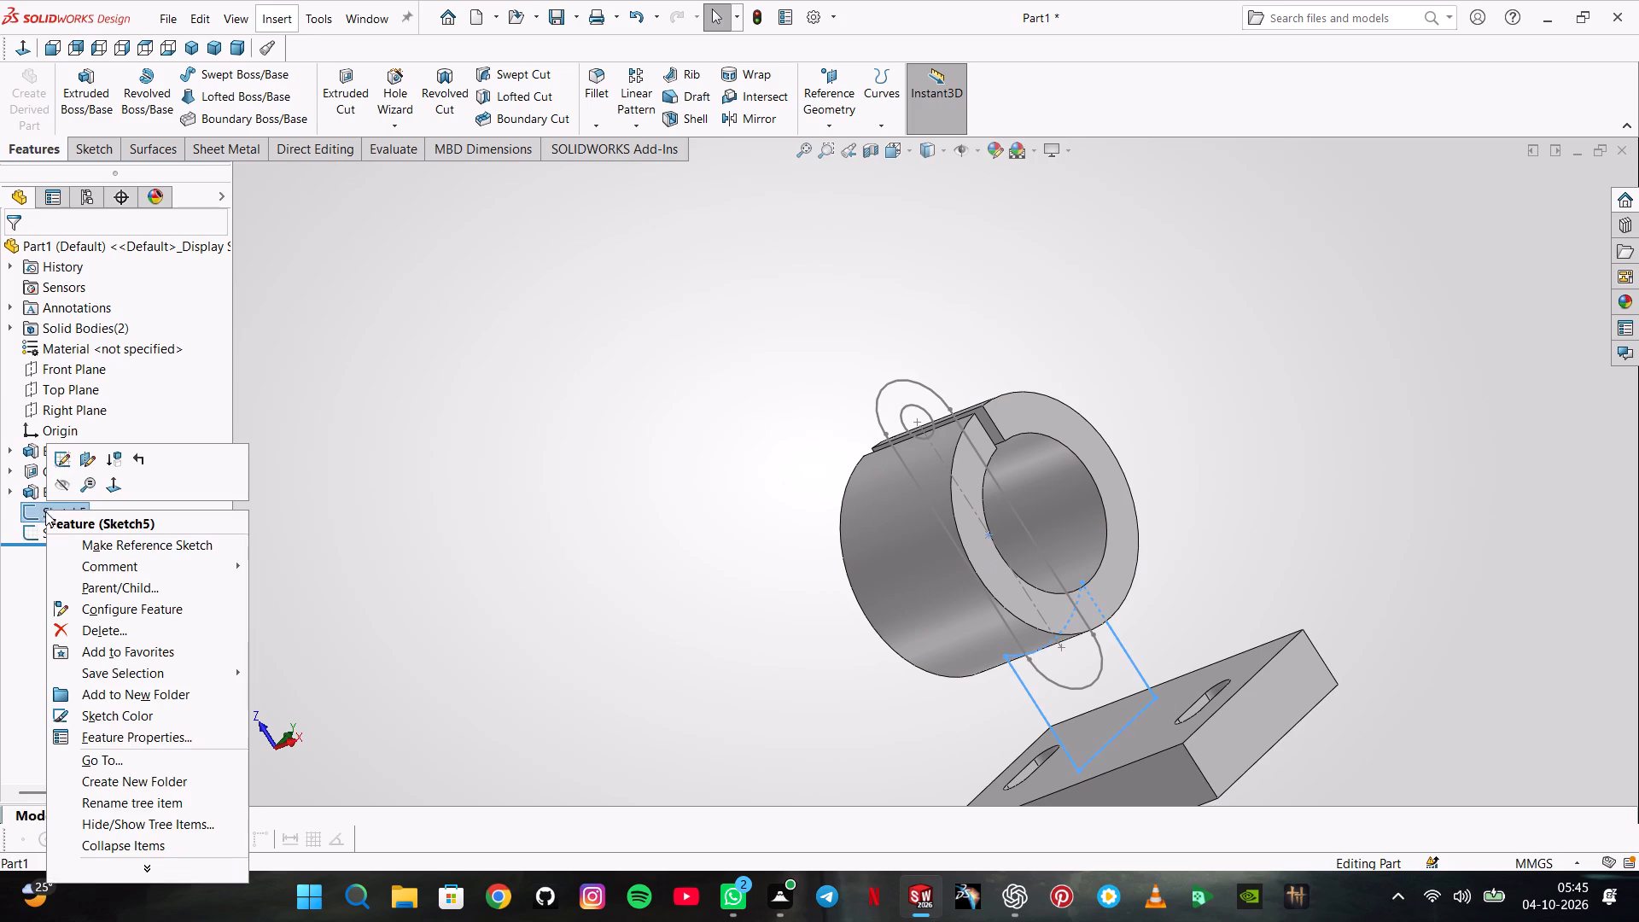
{"action": "left_click", "coordinate": [96, 633]}
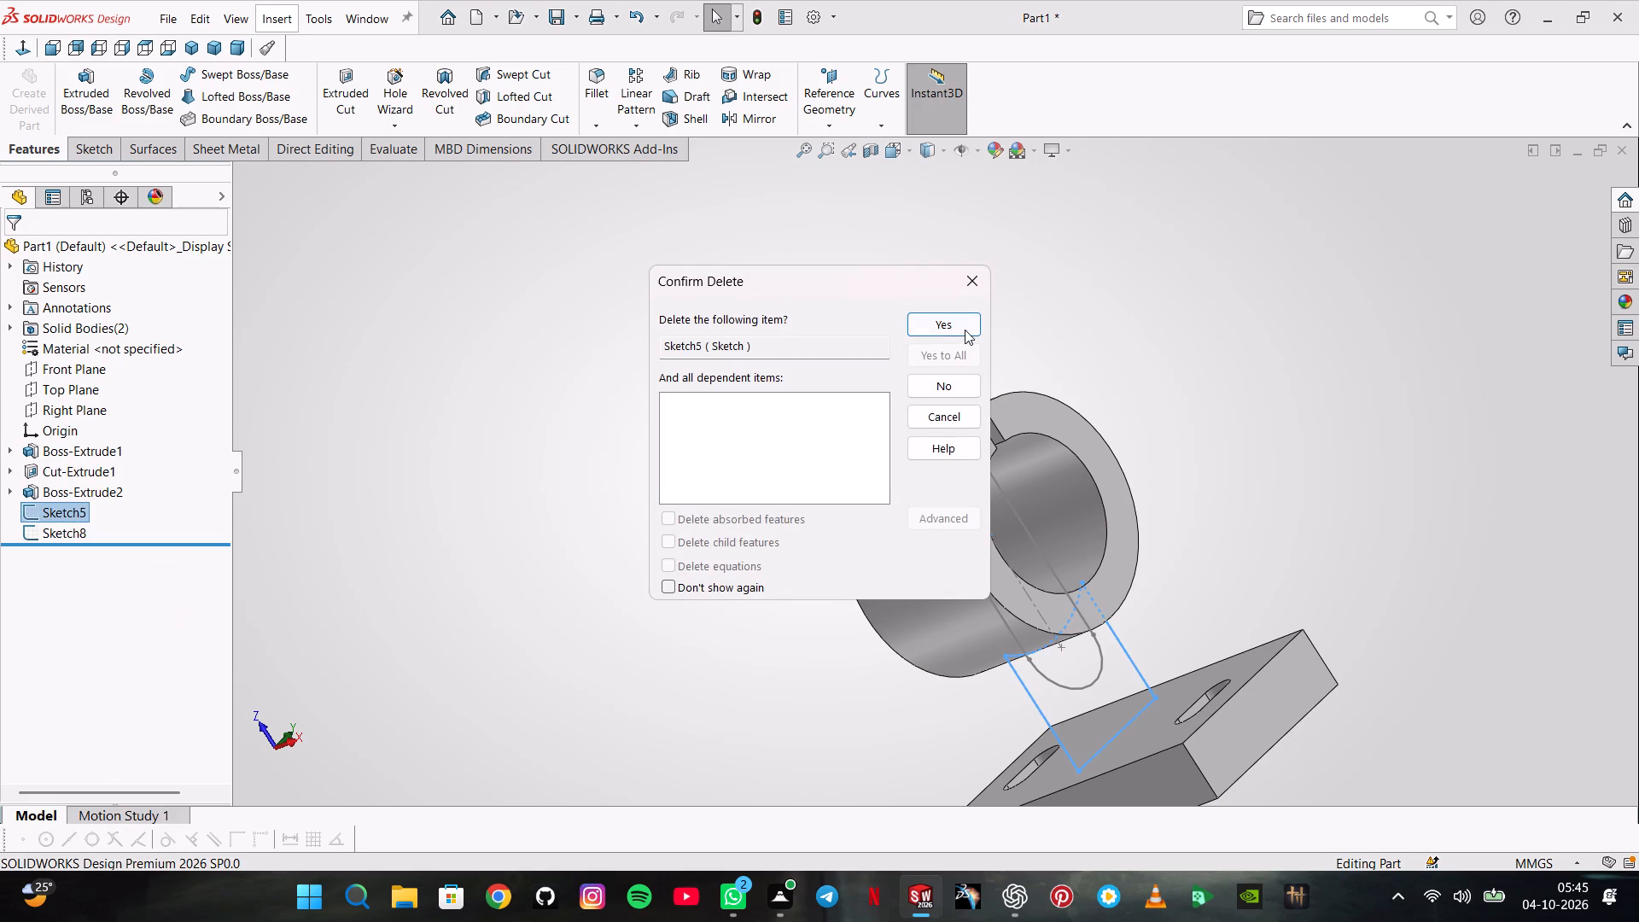
{"action": "left_click", "coordinate": [965, 330]}
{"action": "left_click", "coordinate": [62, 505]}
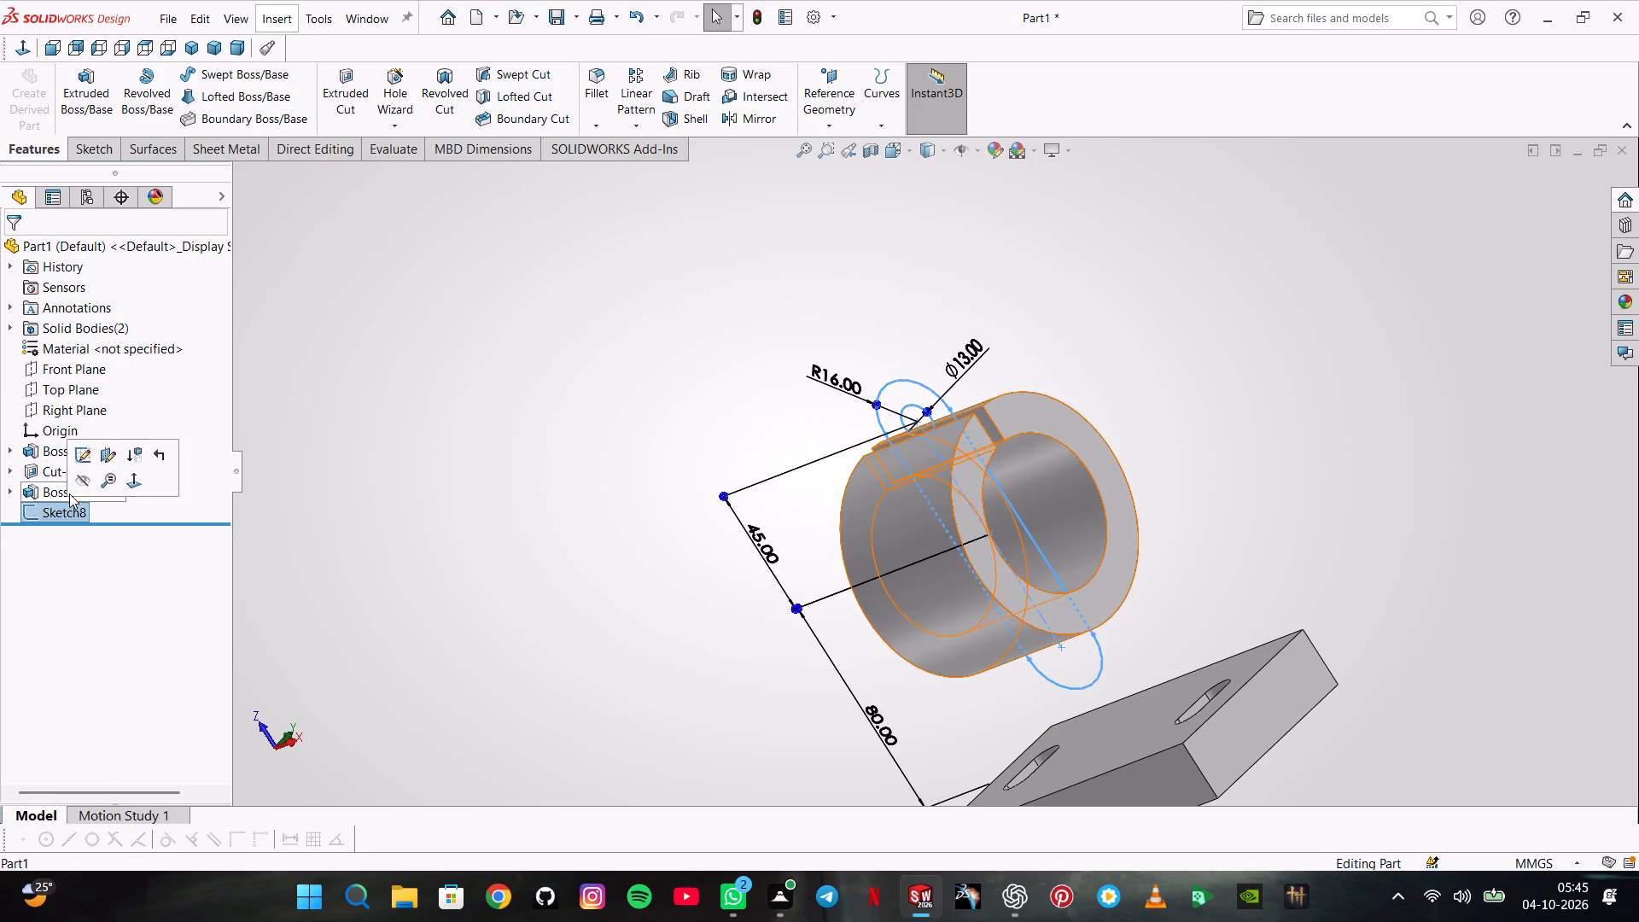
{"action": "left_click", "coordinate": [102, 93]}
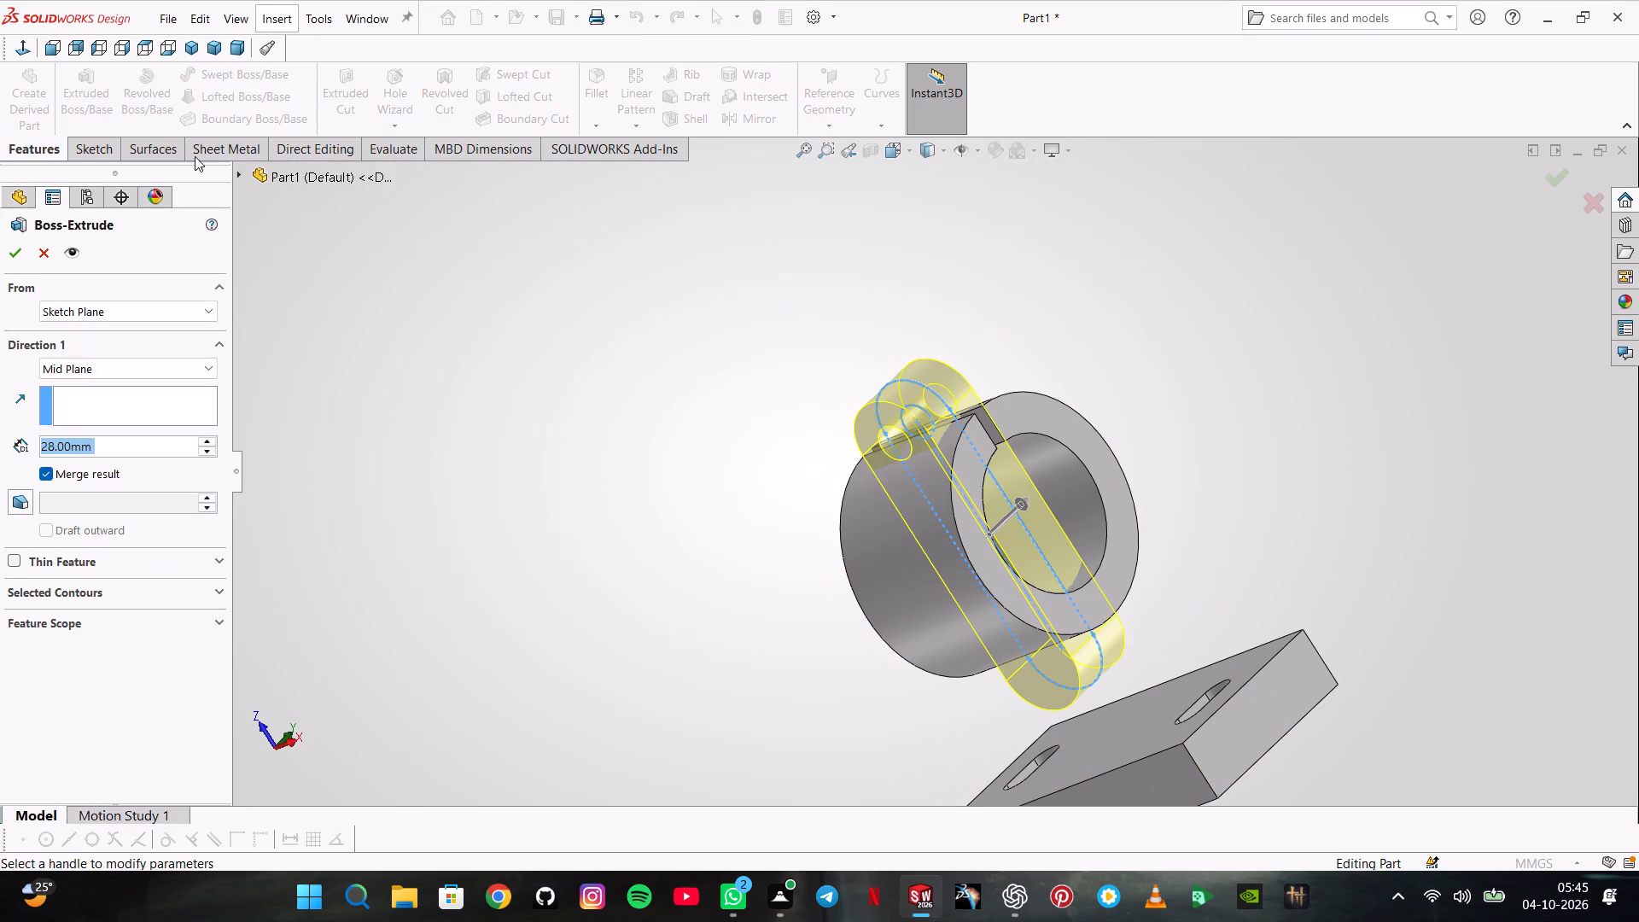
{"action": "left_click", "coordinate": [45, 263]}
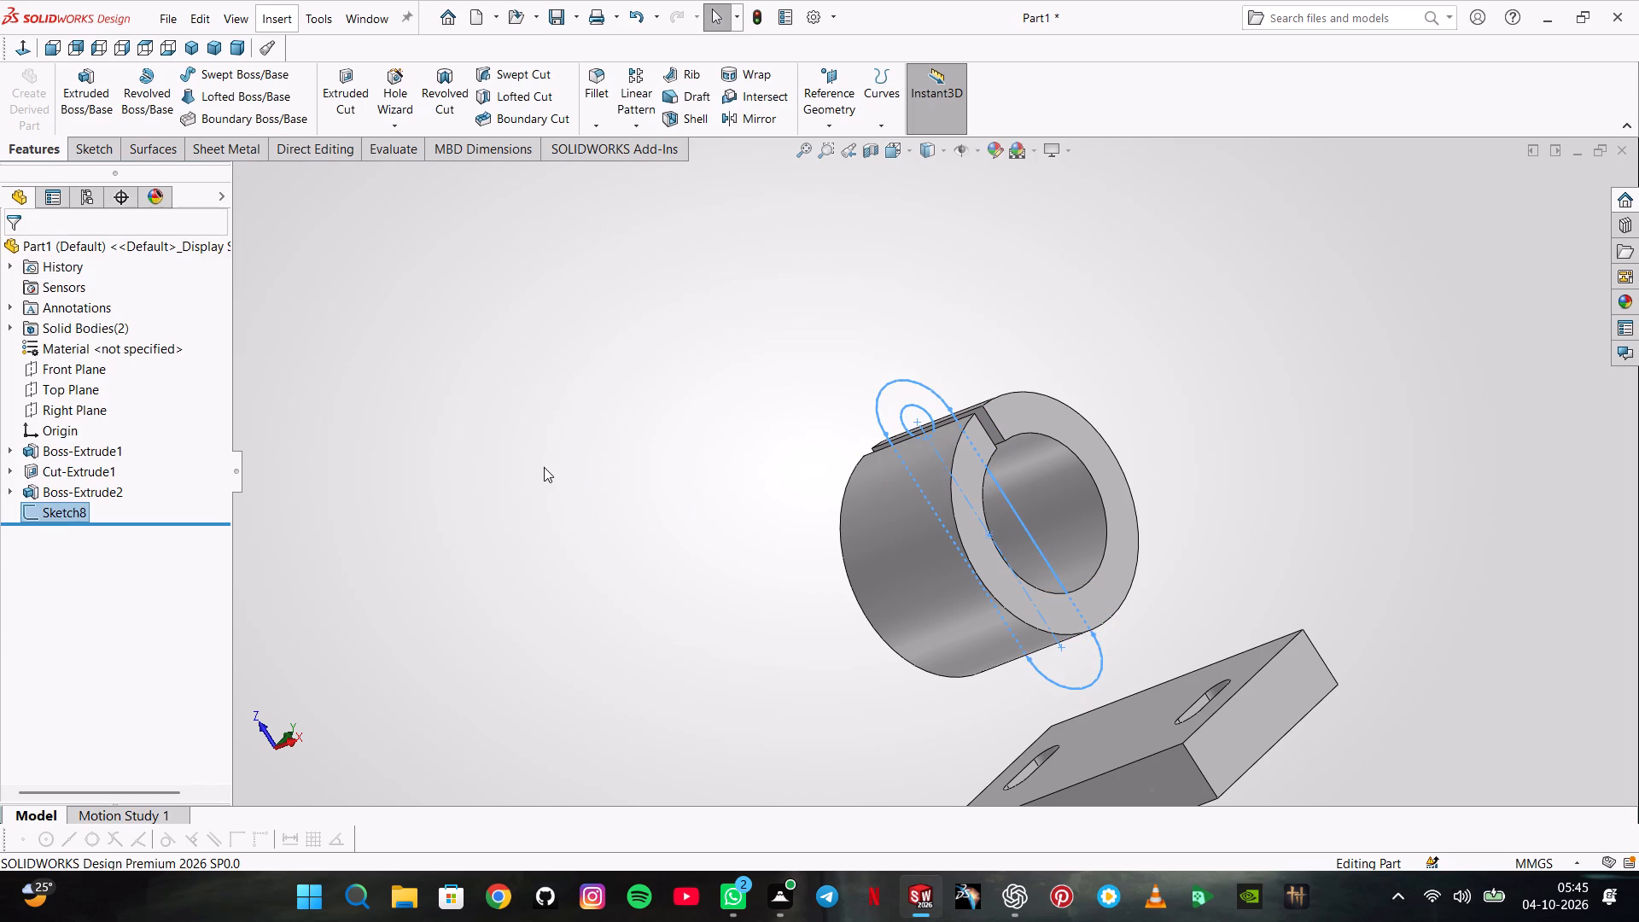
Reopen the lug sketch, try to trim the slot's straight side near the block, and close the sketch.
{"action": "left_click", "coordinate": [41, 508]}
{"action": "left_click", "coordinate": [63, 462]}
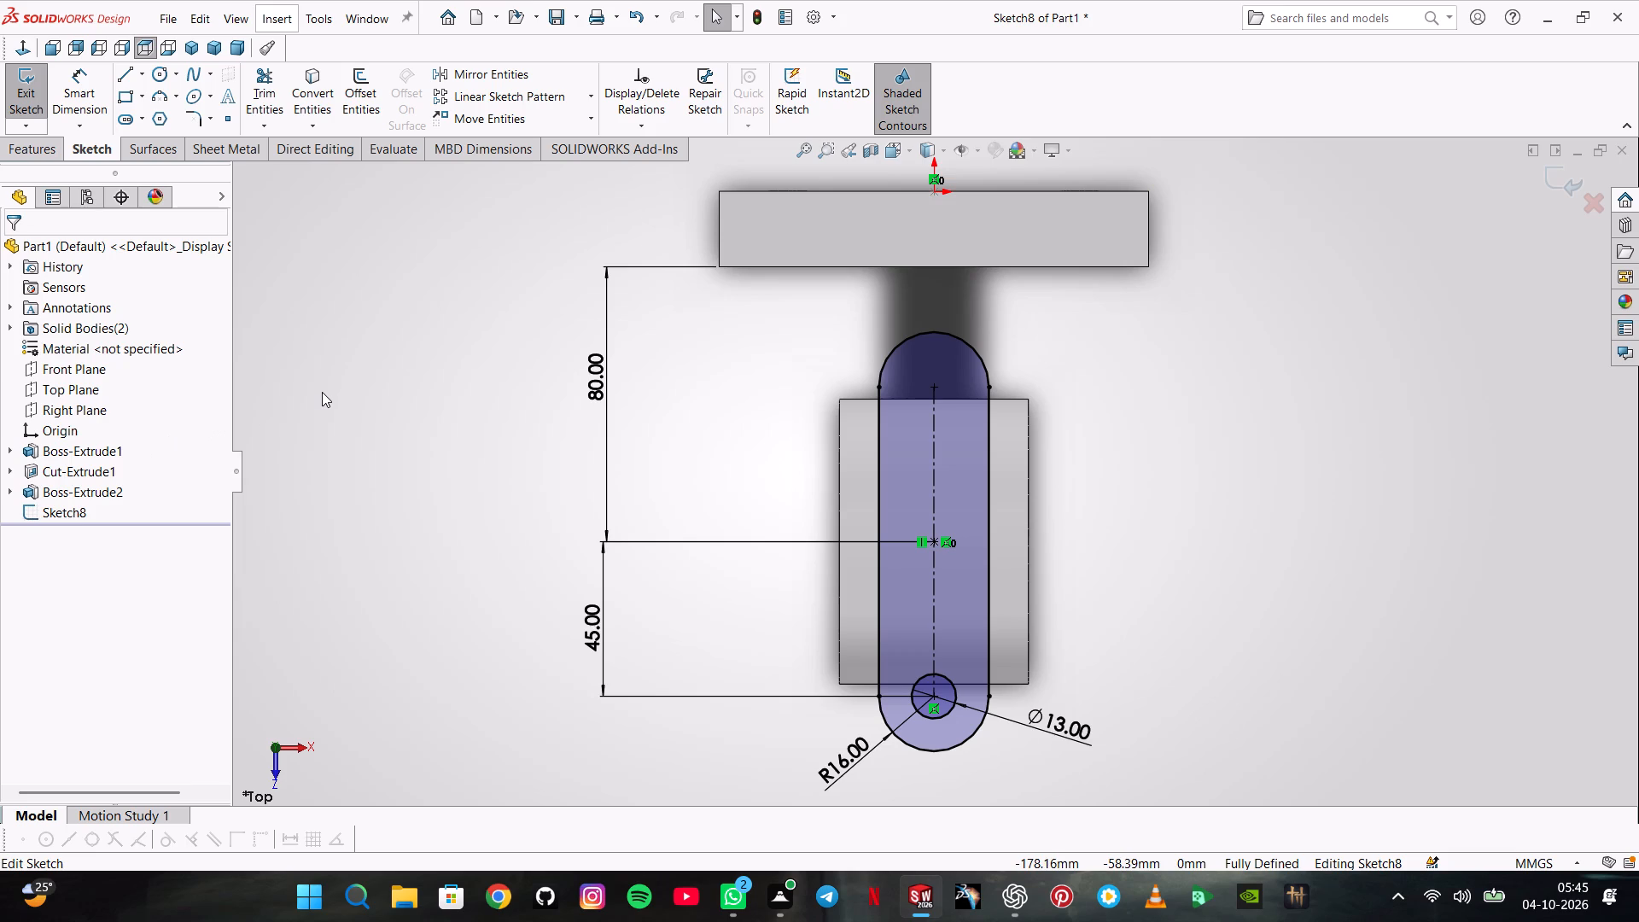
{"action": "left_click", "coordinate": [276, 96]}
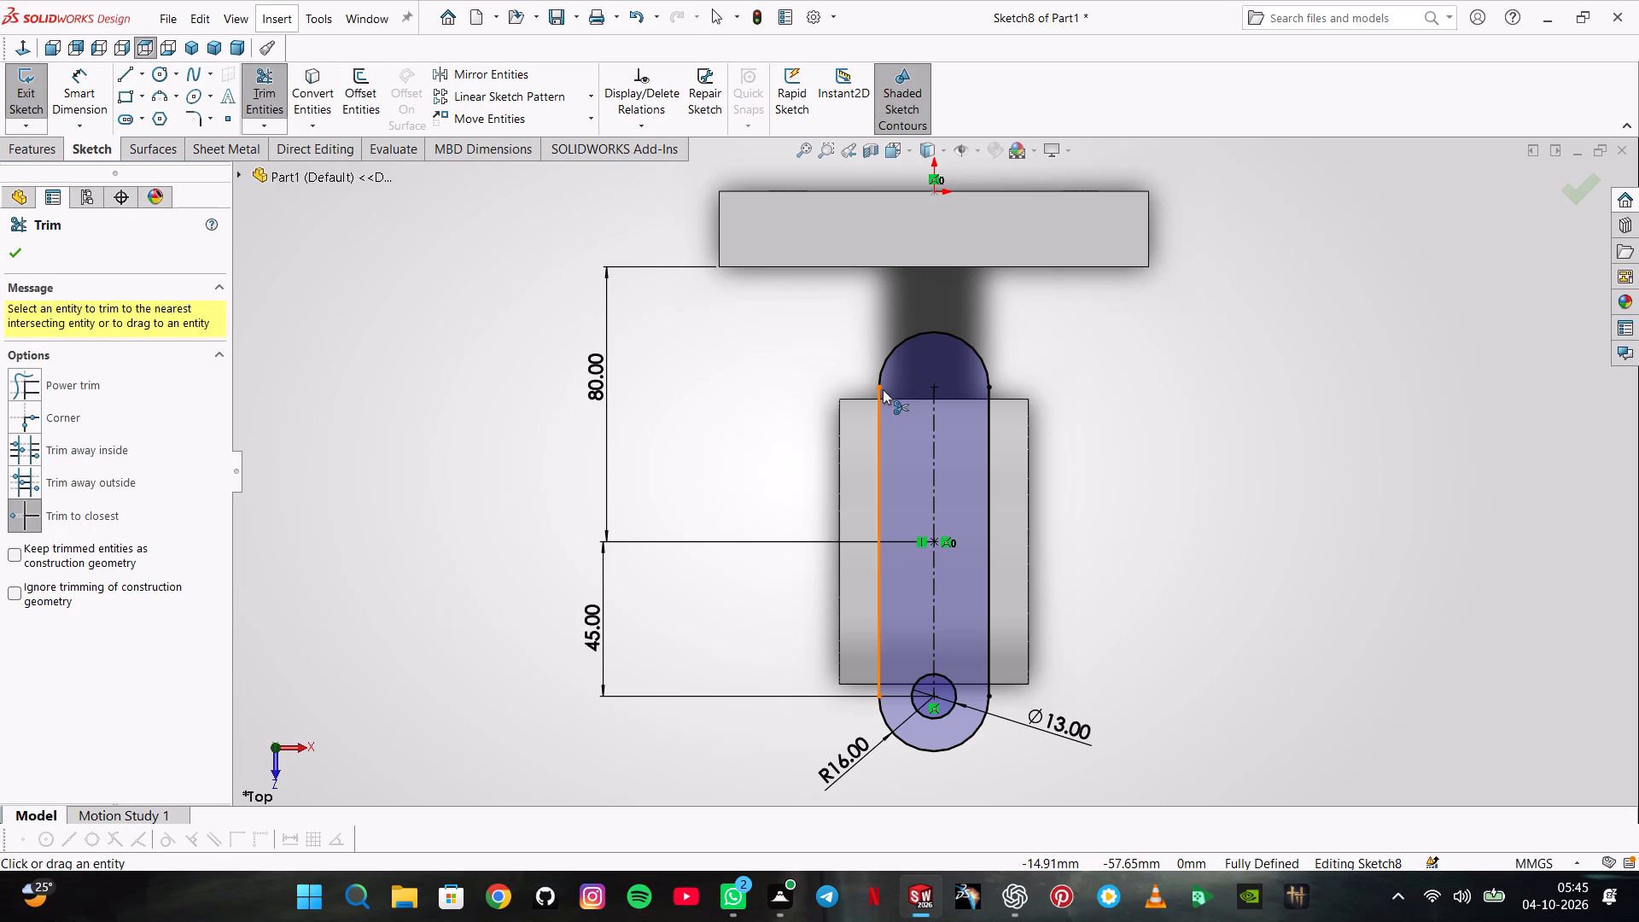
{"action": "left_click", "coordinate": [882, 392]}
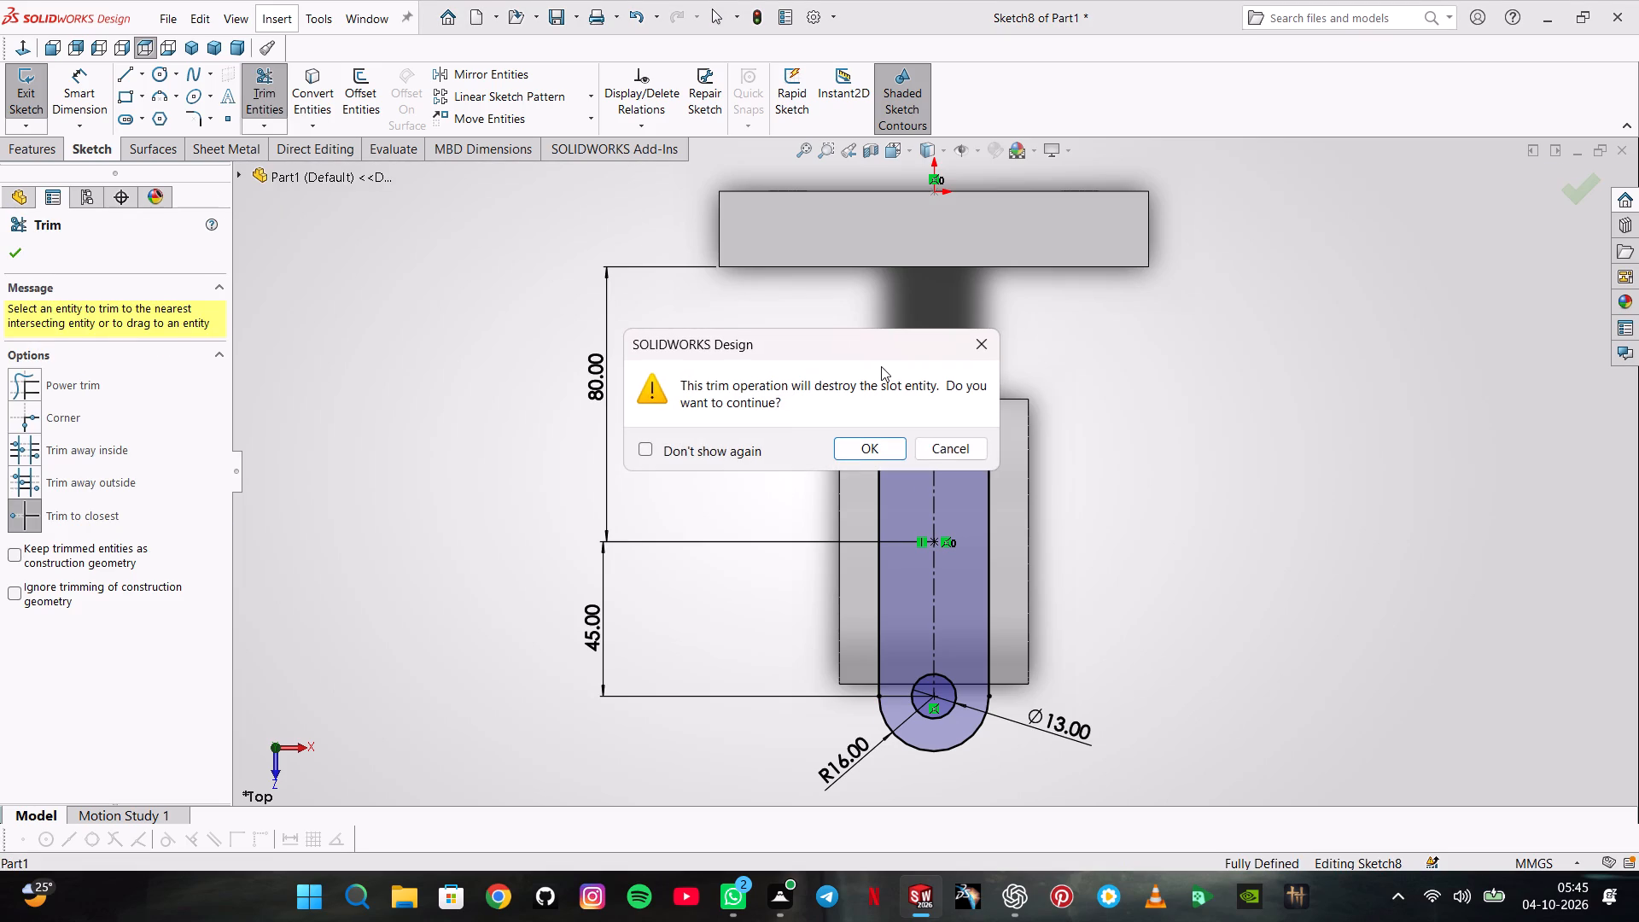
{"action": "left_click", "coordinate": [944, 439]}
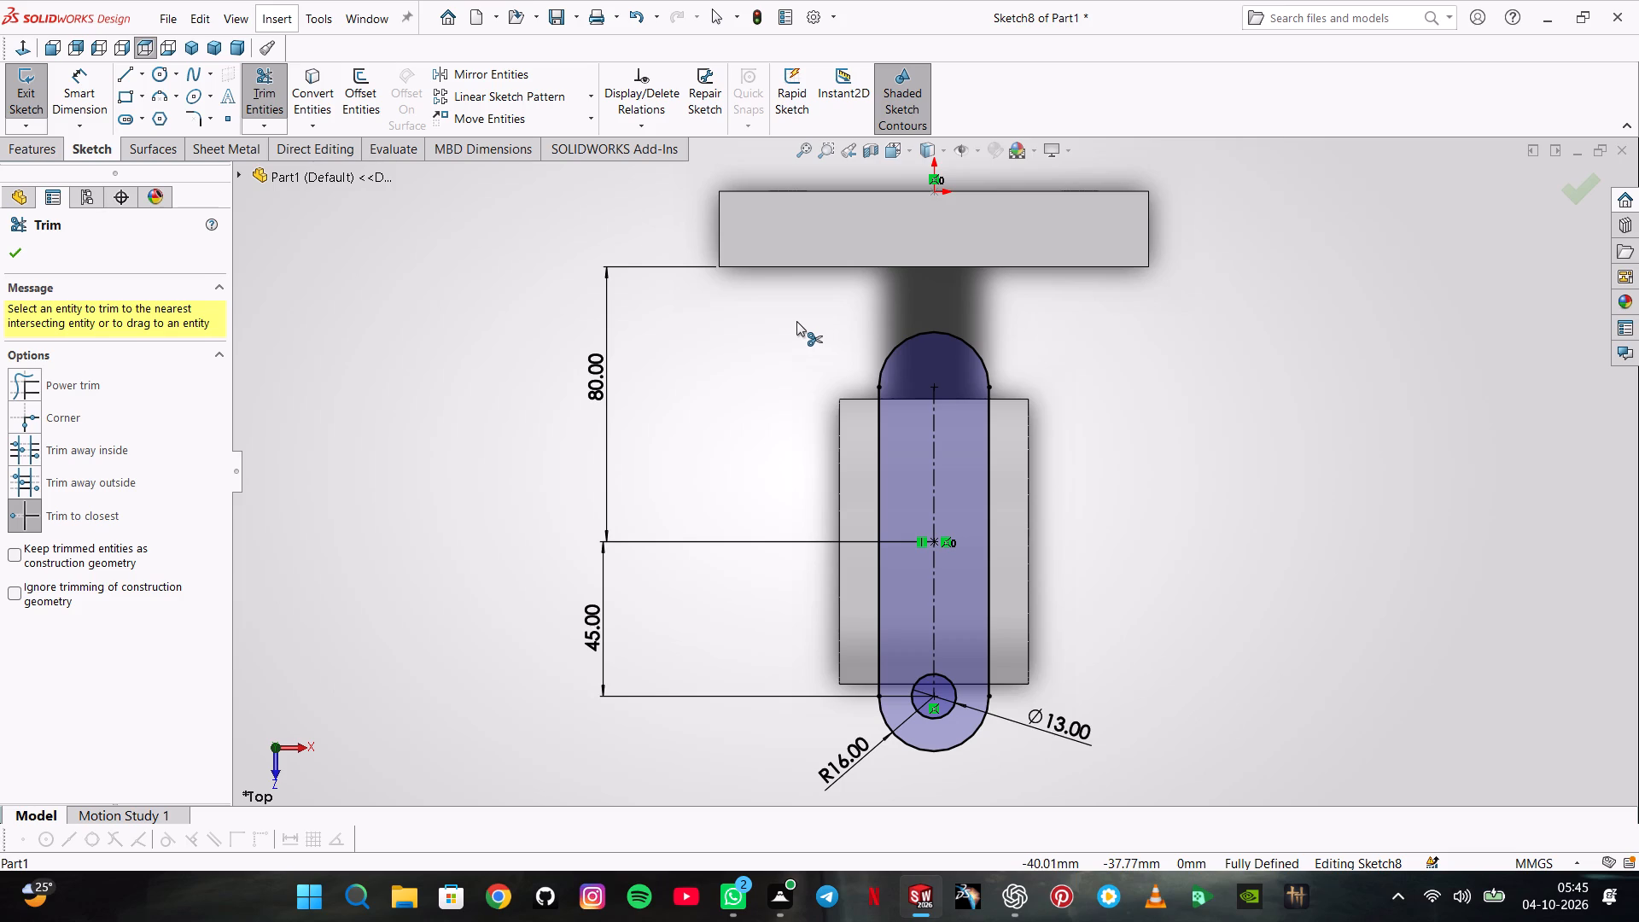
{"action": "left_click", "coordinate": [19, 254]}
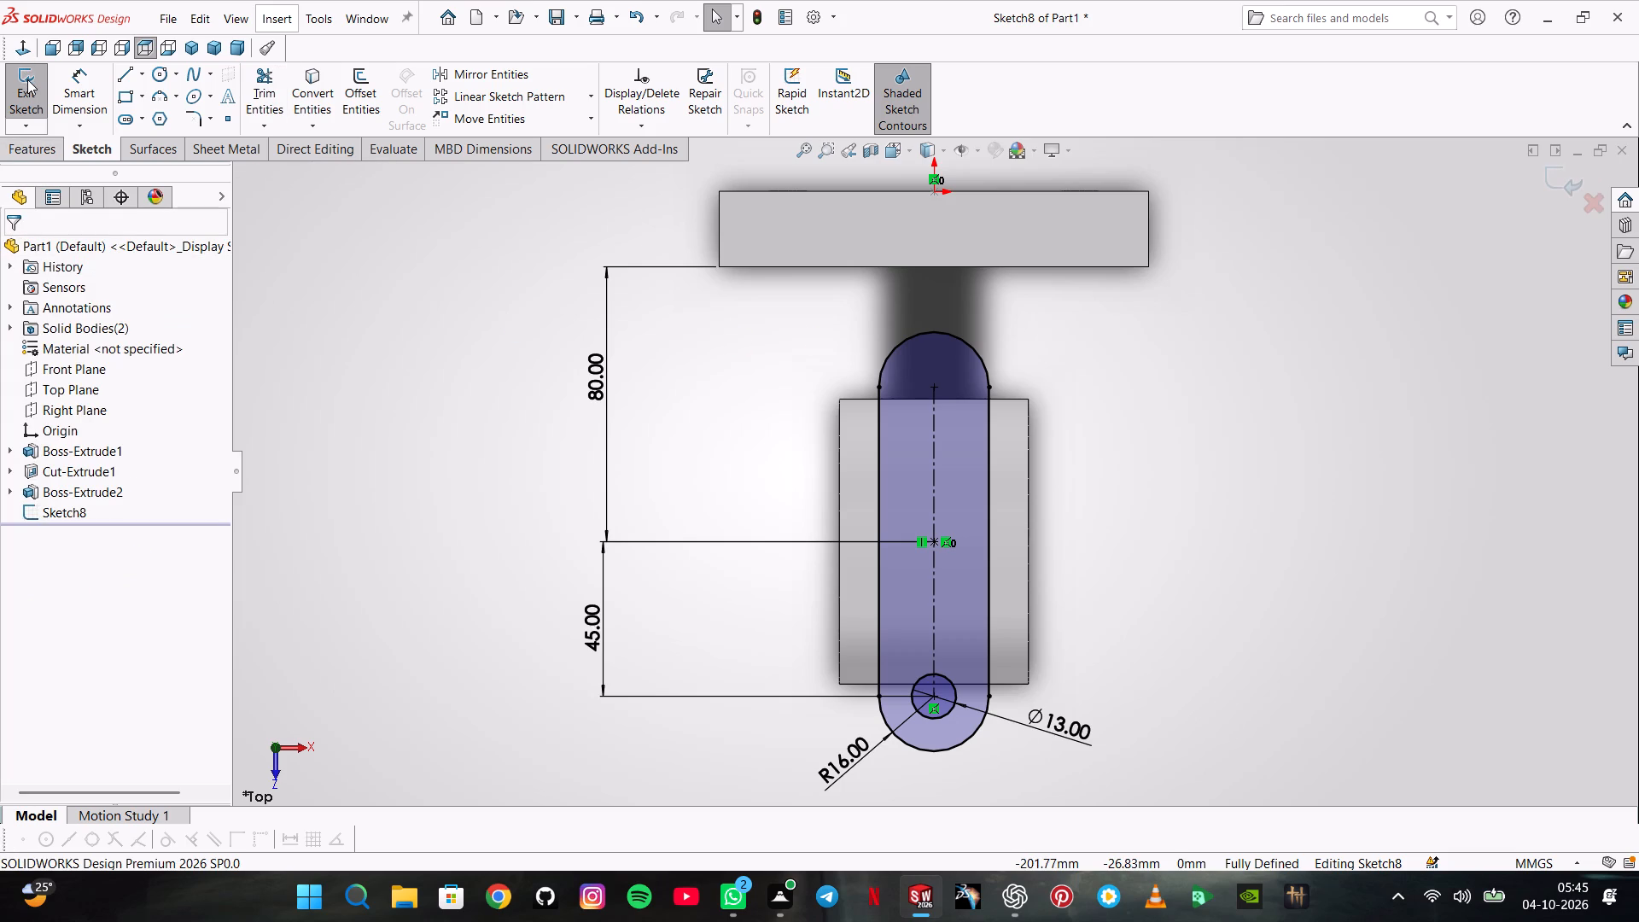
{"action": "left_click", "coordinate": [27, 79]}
Undo the deletion of the web's profile sketch and of the web extrusion joining the block to the ring.
{"action": "middle_click_drag", "start_coordinate": [802, 586], "coordinate": [797, 540]}
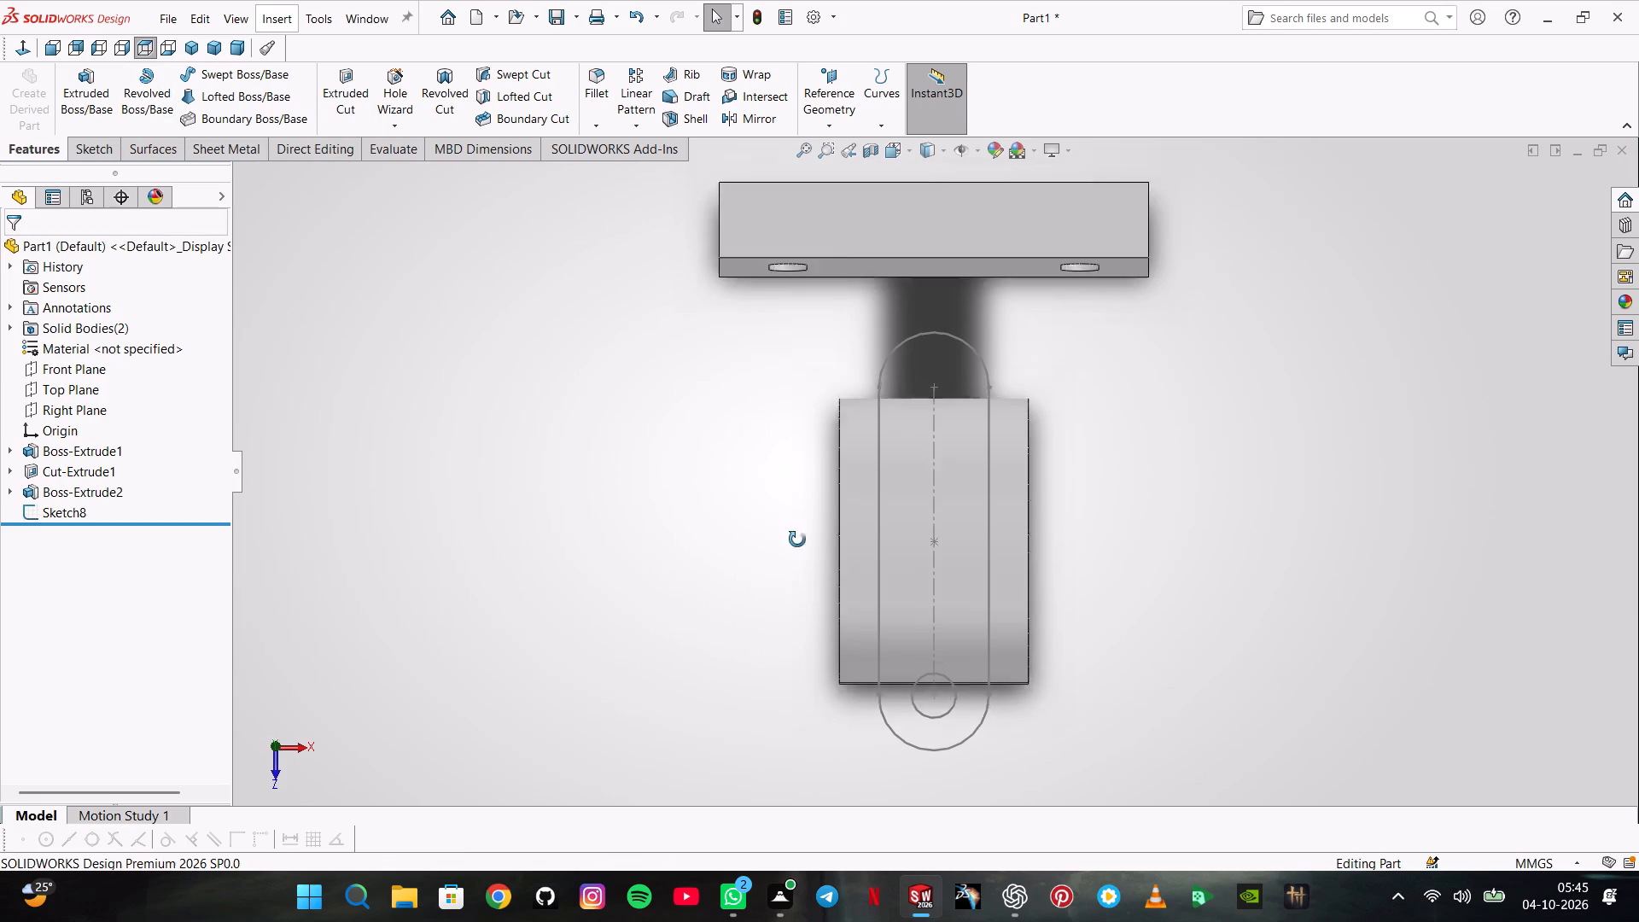
{"action": "middle_click_drag", "start_coordinate": [797, 540], "coordinate": [767, 334]}
{"action": "key", "text": "ctrl+z"}
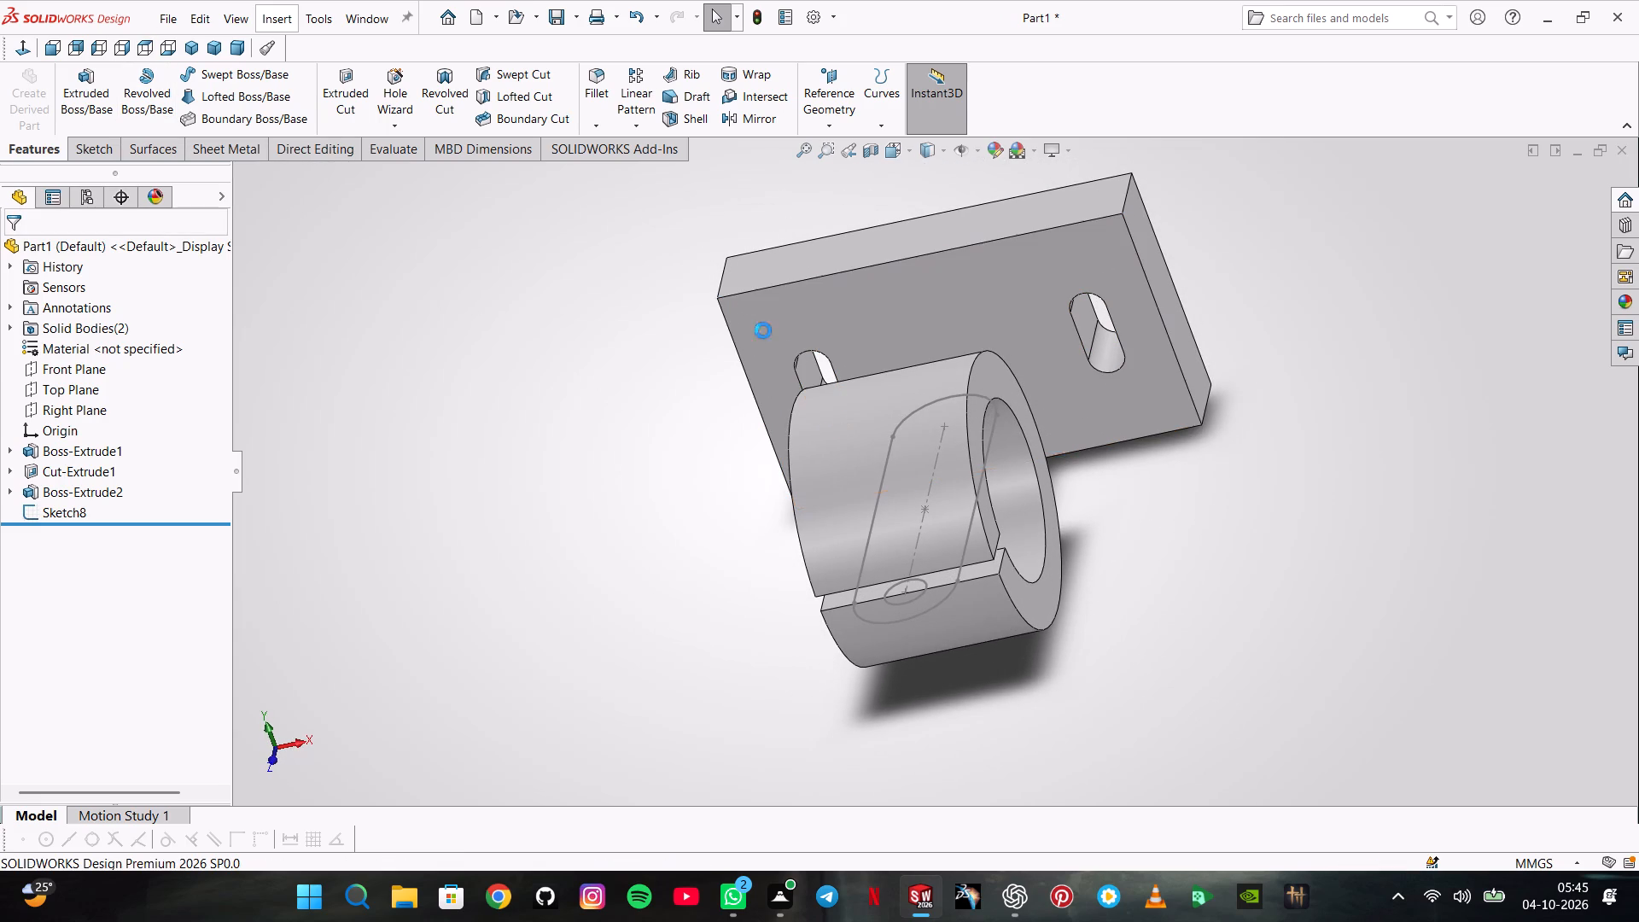
{"action": "key", "text": "ctrl+z"}
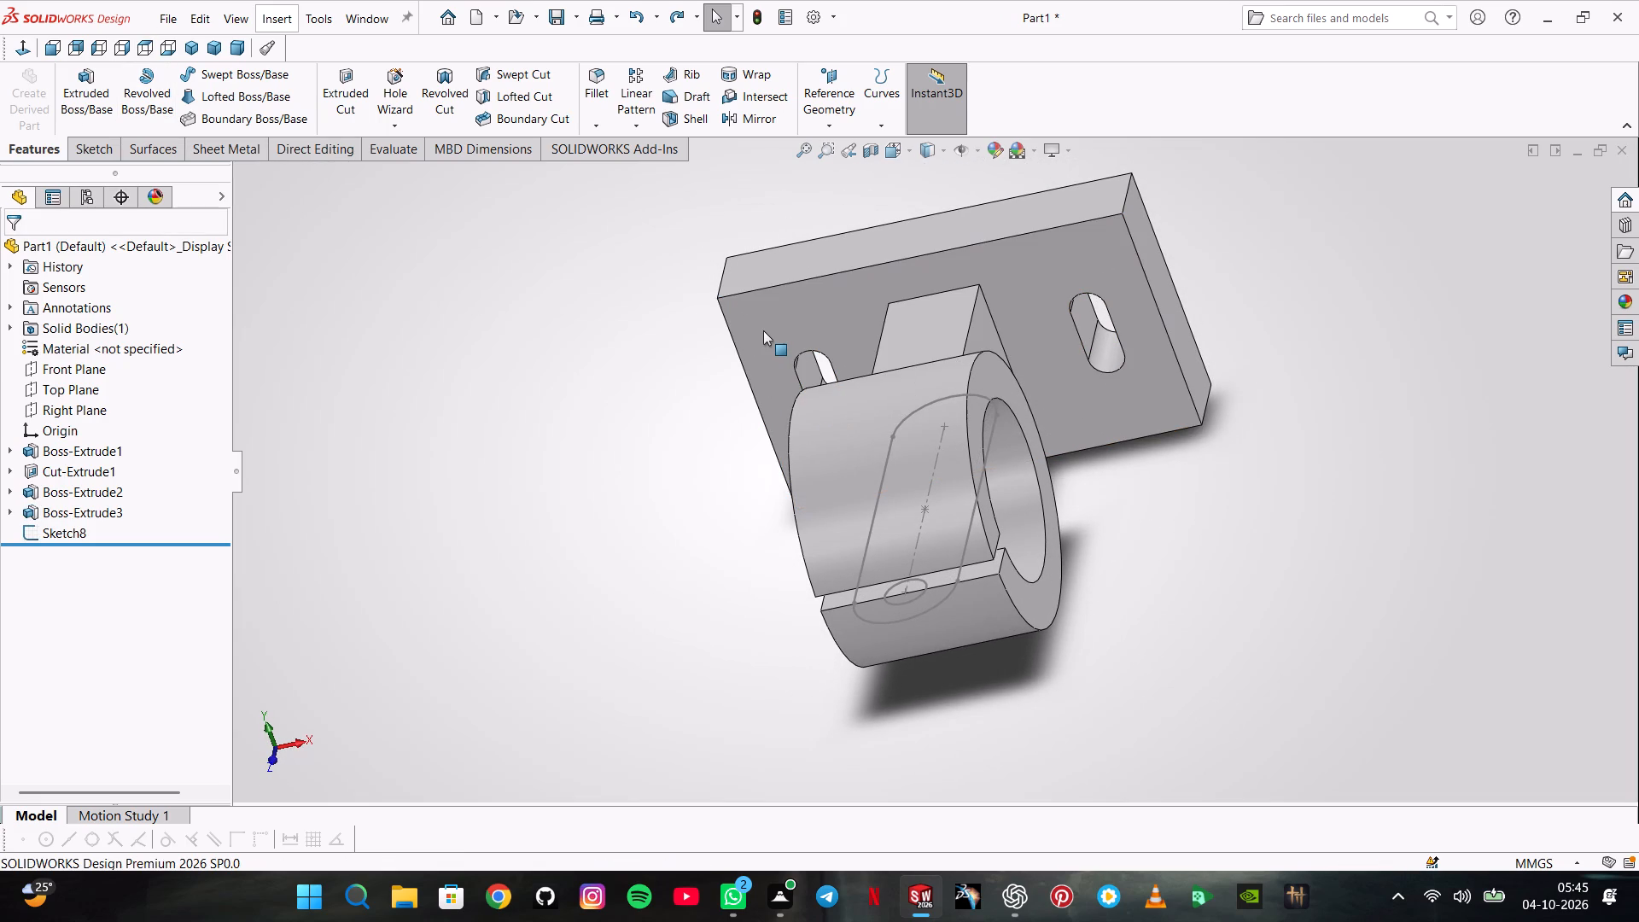
Reopen the lug's slot-and-hole sketch and extrude it mid-plane to a depth of 48 mm, merged with the body.
{"action": "middle_click_drag", "start_coordinate": [673, 628], "coordinate": [870, 696]}
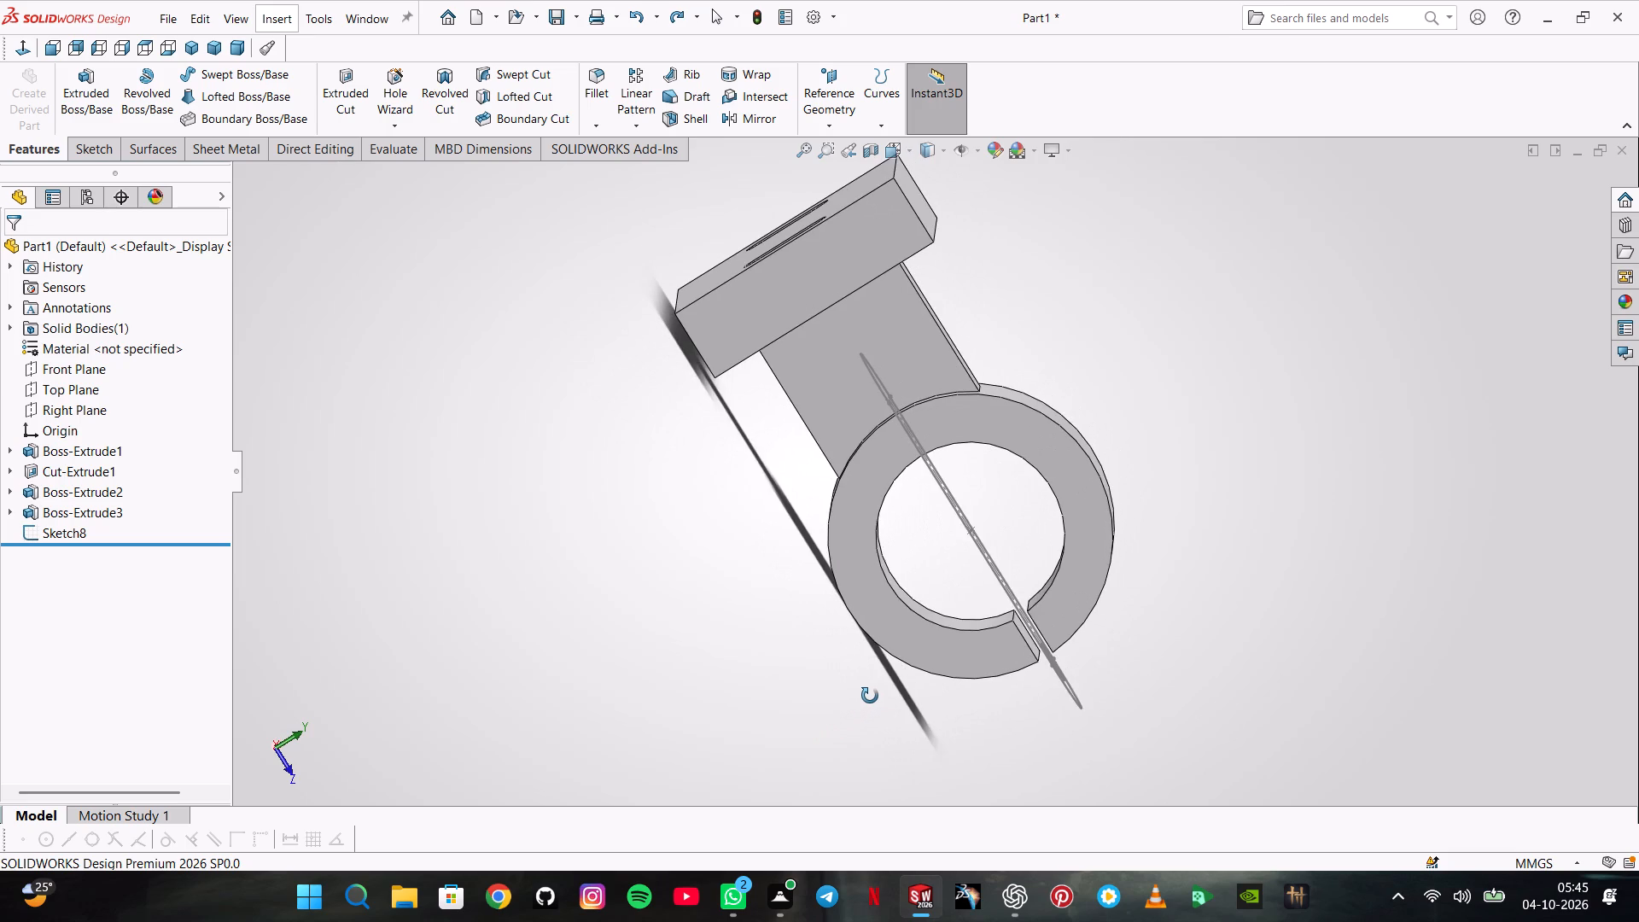
{"action": "middle_click_drag", "start_coordinate": [870, 696], "coordinate": [808, 696]}
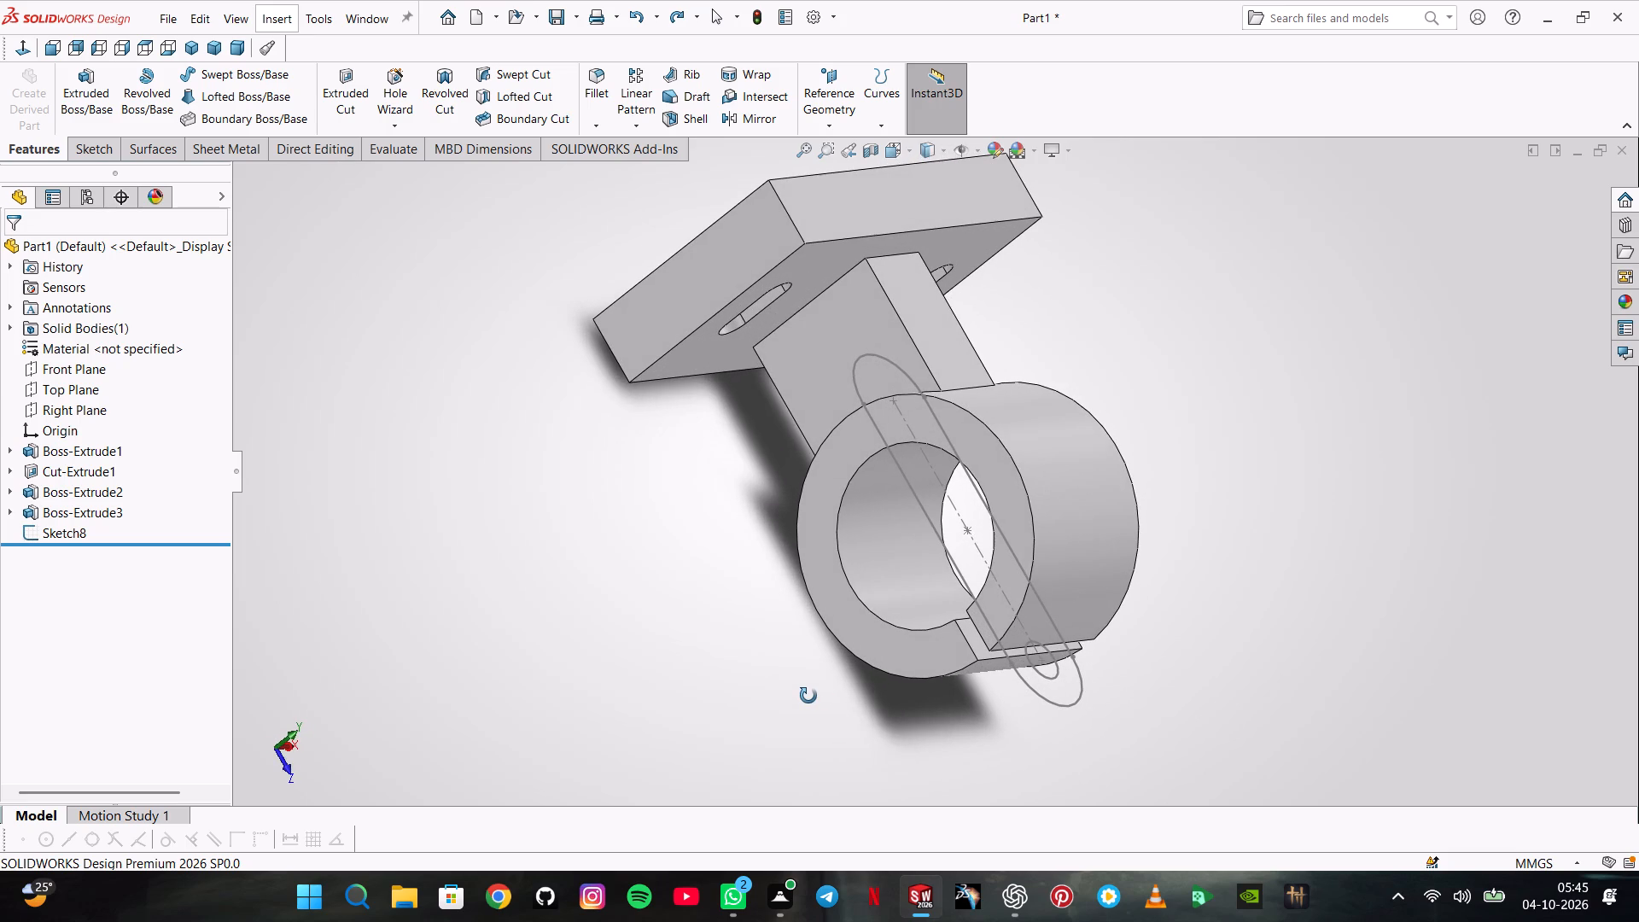
{"action": "middle_click_drag", "start_coordinate": [808, 696], "coordinate": [808, 693]}
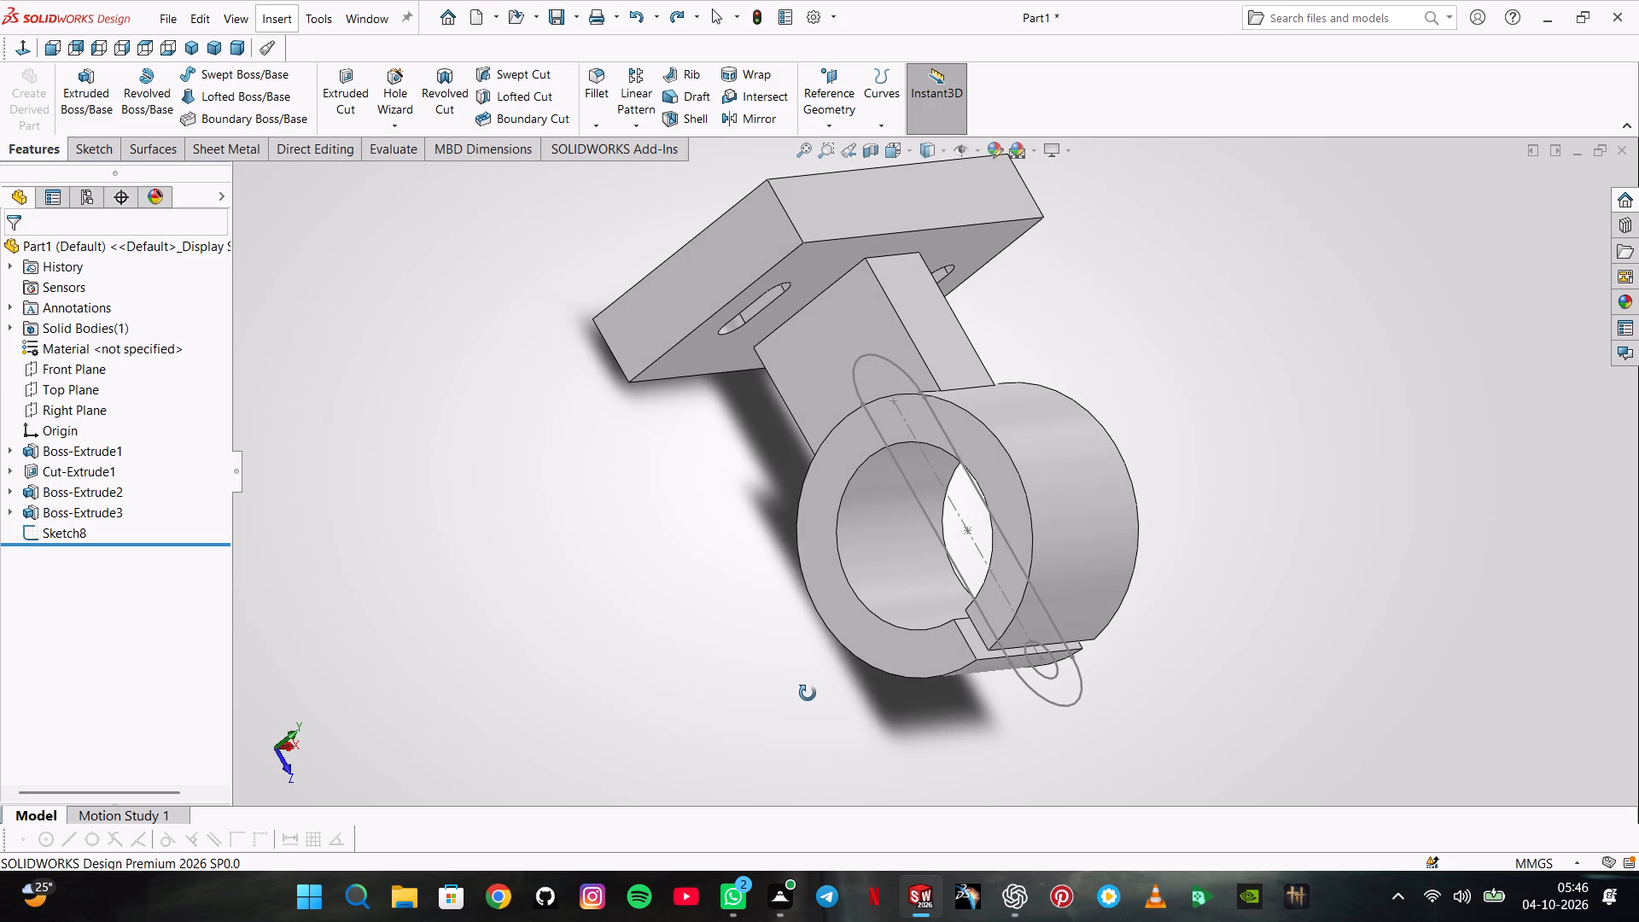
{"action": "middle_click_drag", "start_coordinate": [808, 693], "coordinate": [814, 625]}
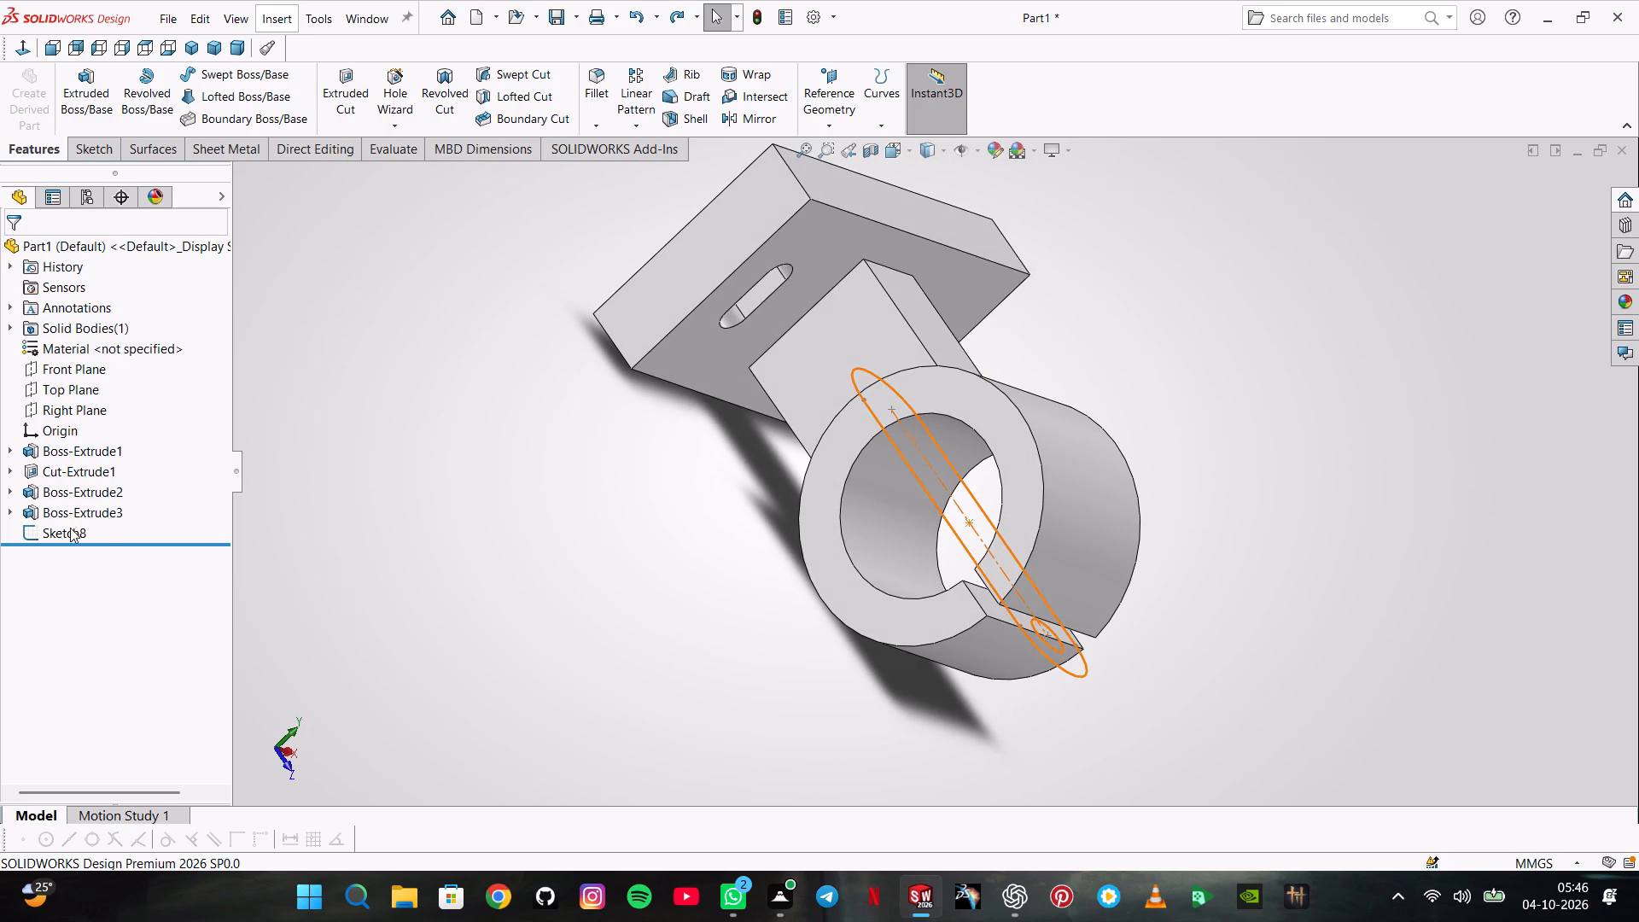
{"action": "left_click", "coordinate": [41, 527]}
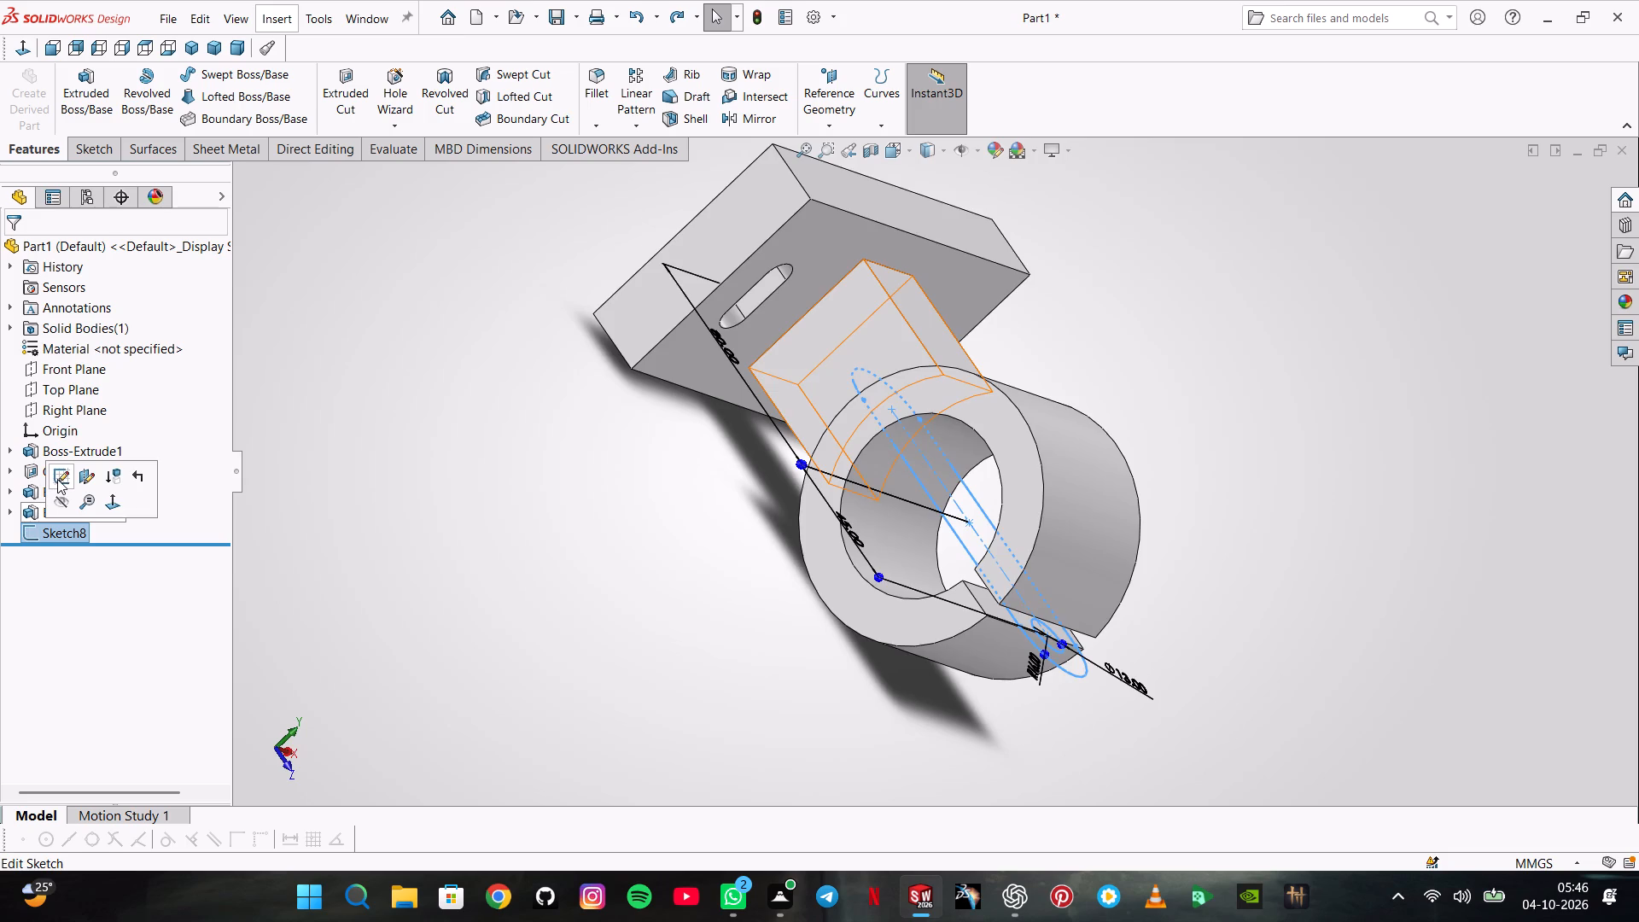
{"action": "left_click", "coordinate": [57, 479]}
{"action": "left_click", "coordinate": [90, 82]}
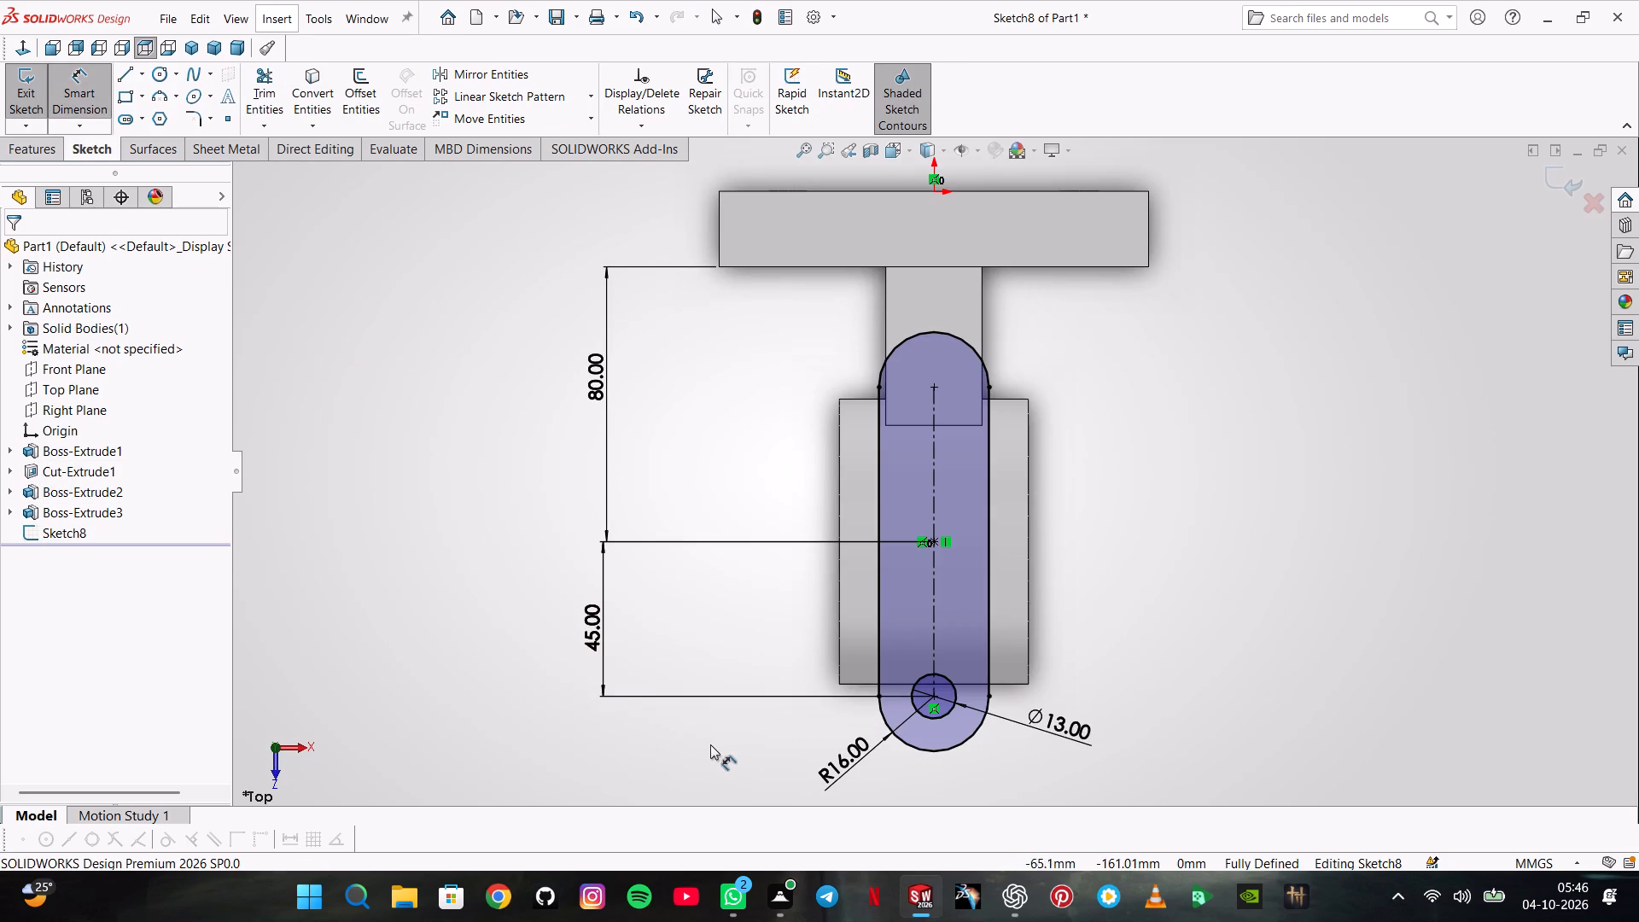
{"action": "left_click", "coordinate": [914, 617]}
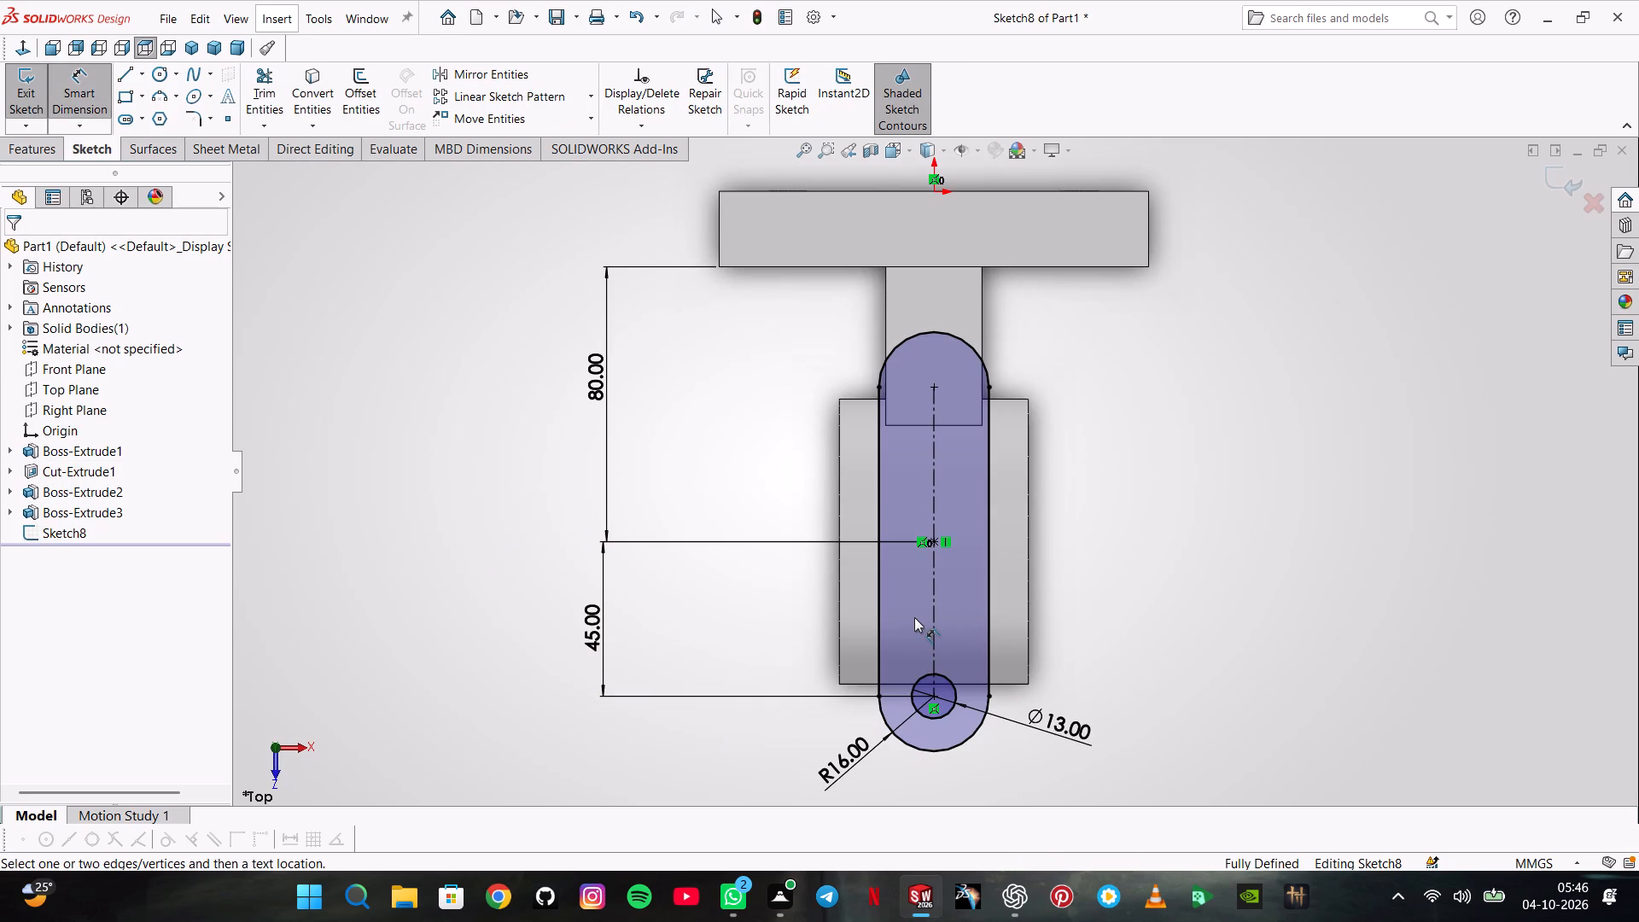
{"action": "middle_click_drag", "start_coordinate": [810, 689], "coordinate": [973, 592]}
{"action": "left_click", "coordinate": [33, 153]}
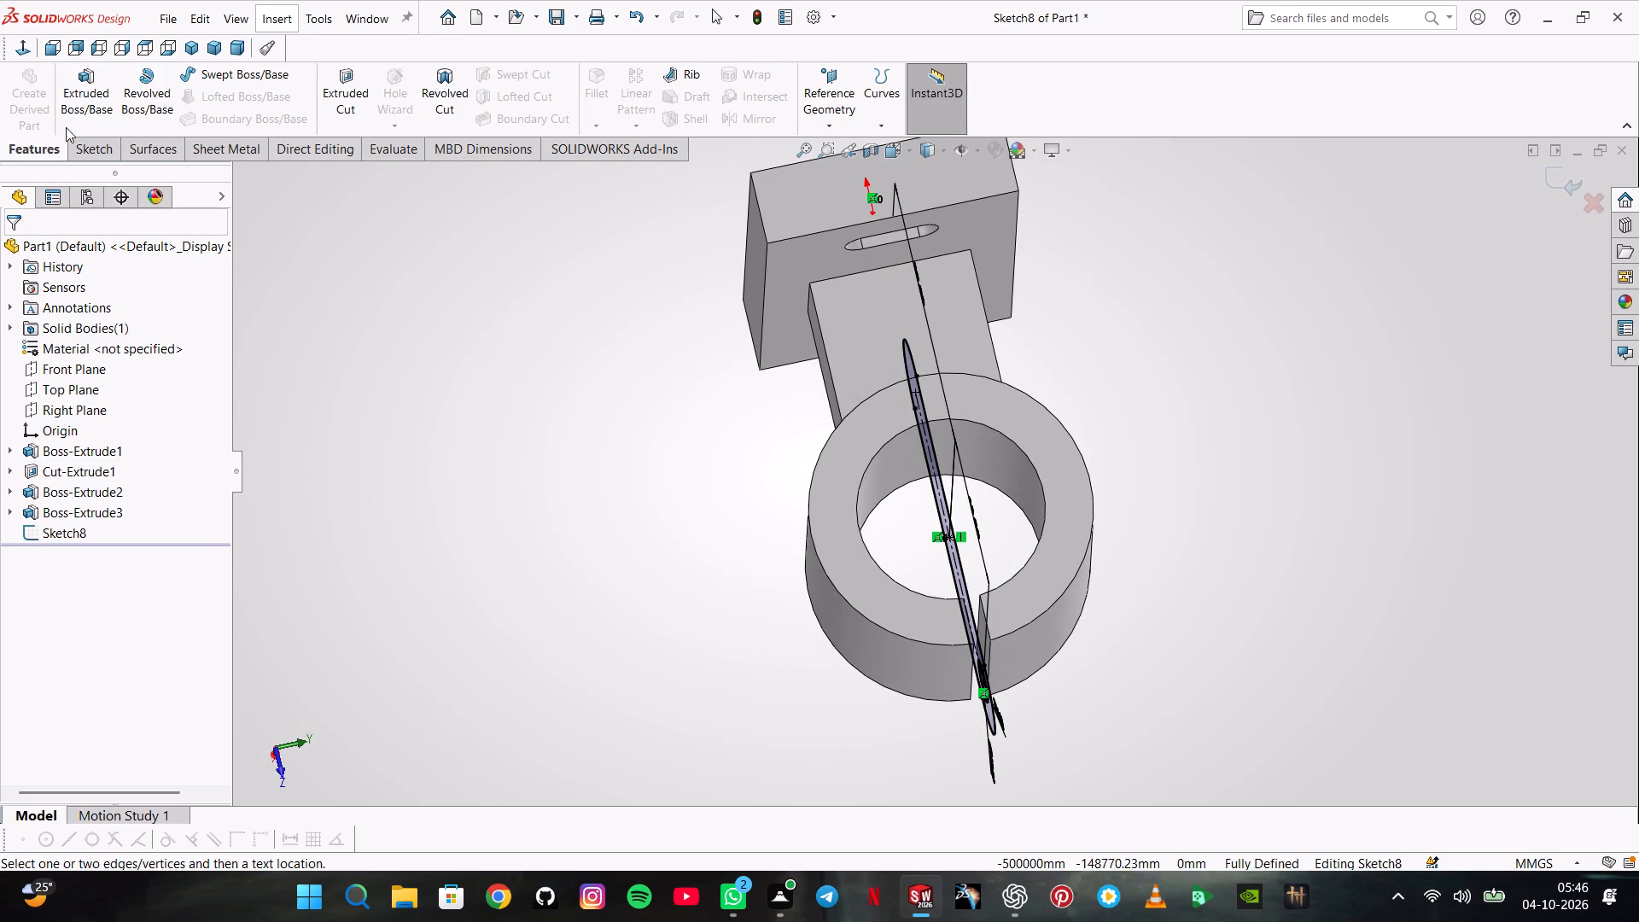
{"action": "left_click", "coordinate": [90, 102]}
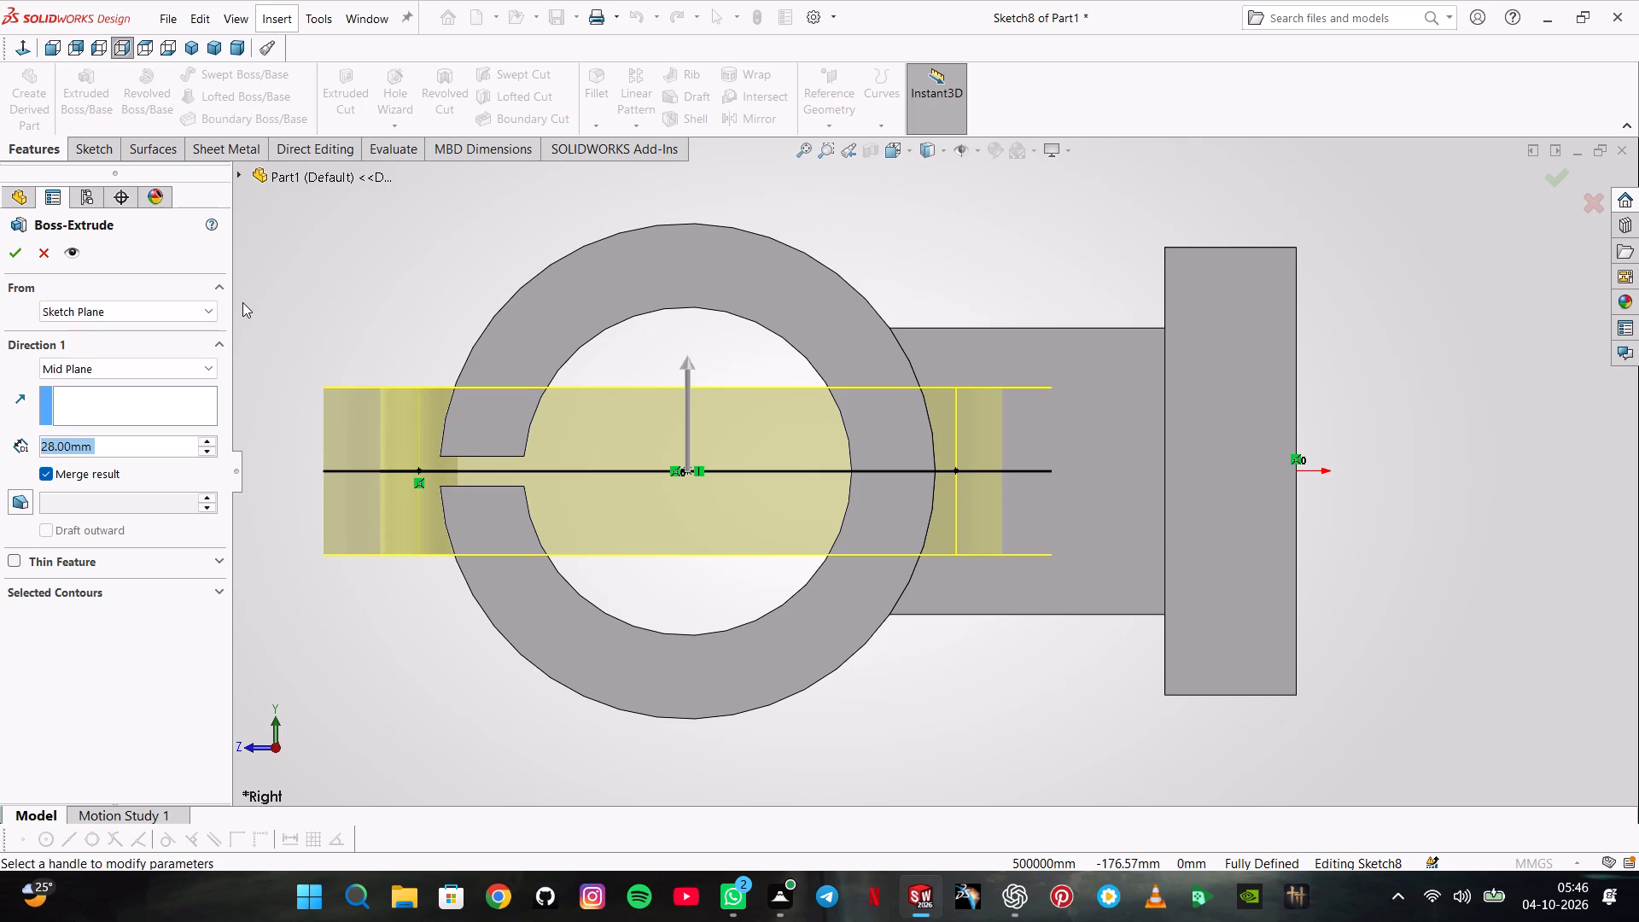
{"action": "type", "text": "48"}
{"action": "key", "text": "Return"}
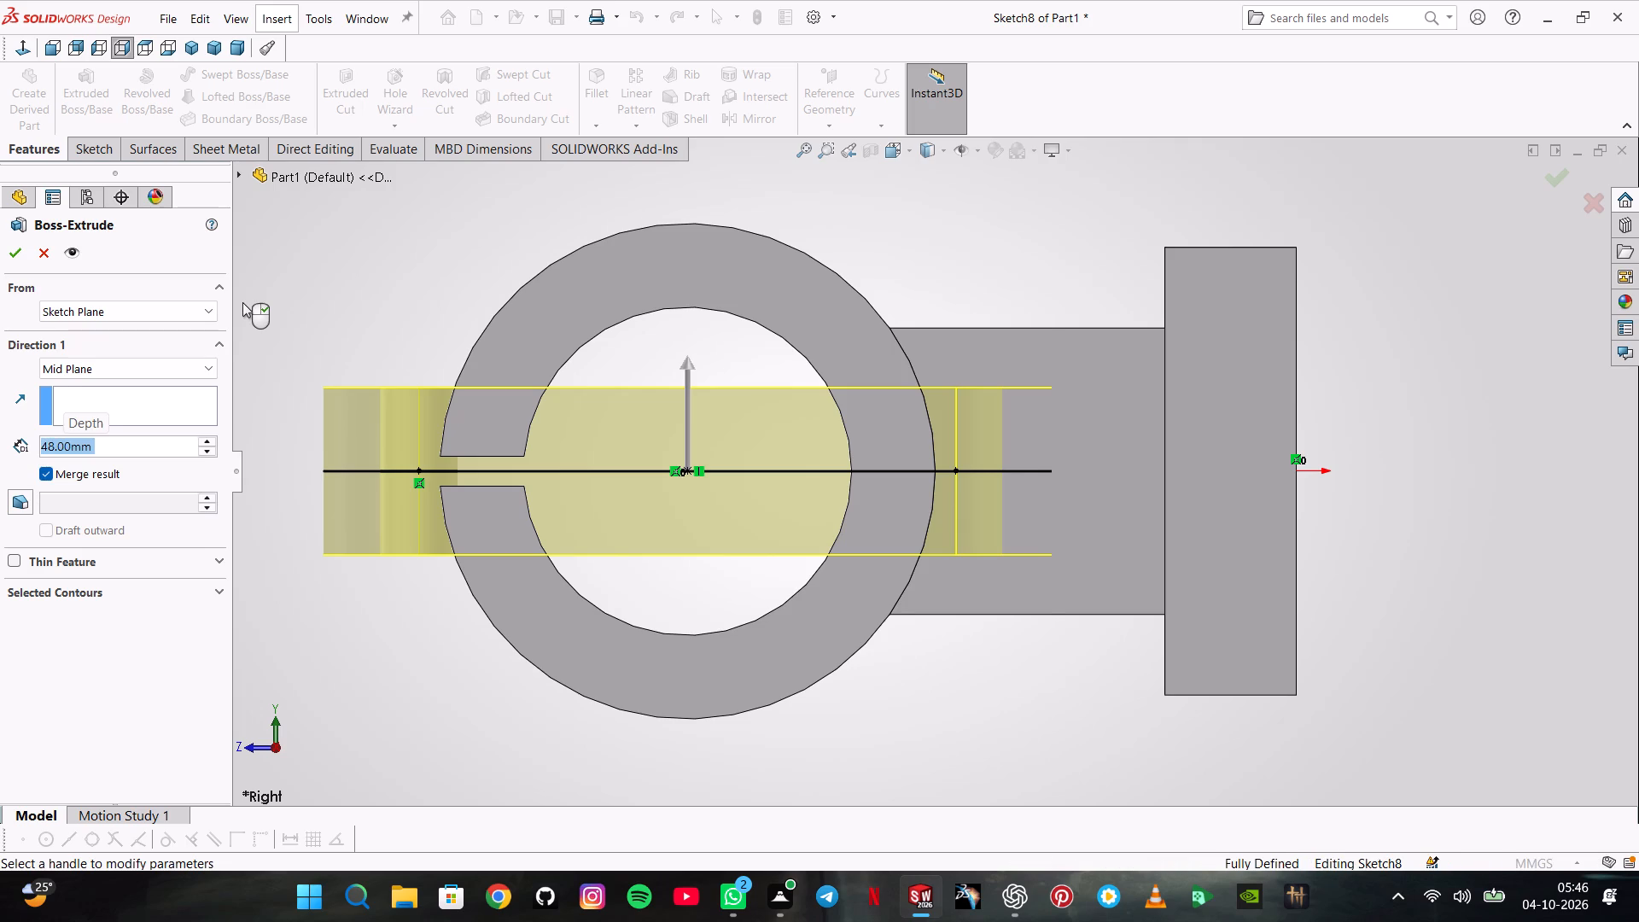
{"action": "key", "text": "Return"}
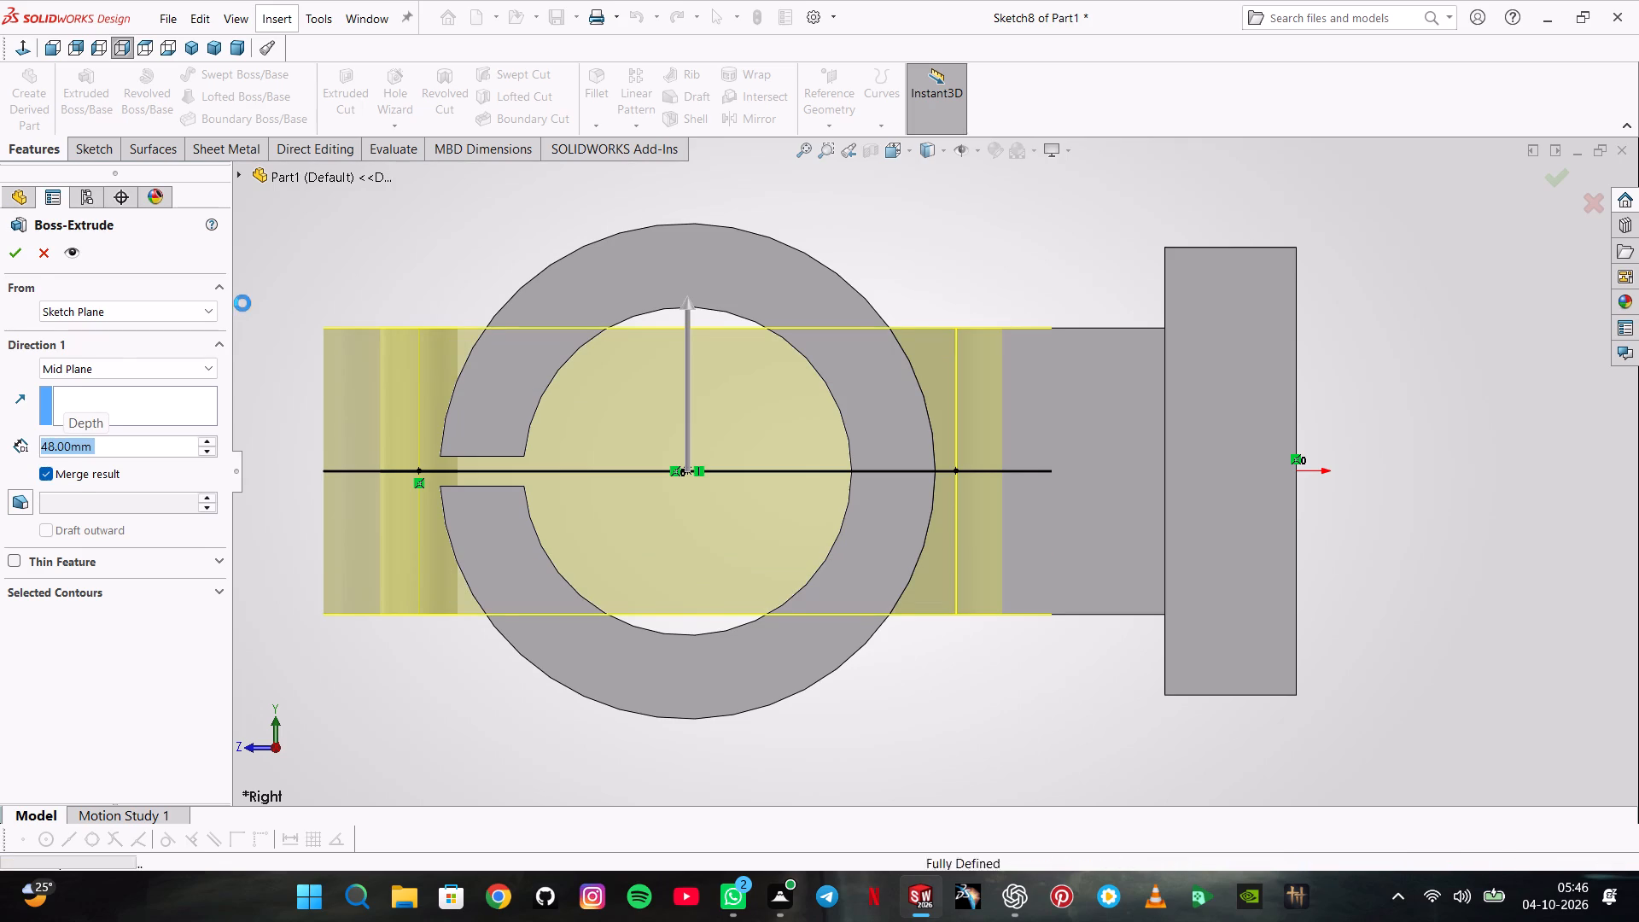
Start a cut sketch on the lug's flat end face and convert the 13 mm hole's edge into it.
{"action": "middle_click_drag", "start_coordinate": [395, 266], "coordinate": [482, 458]}
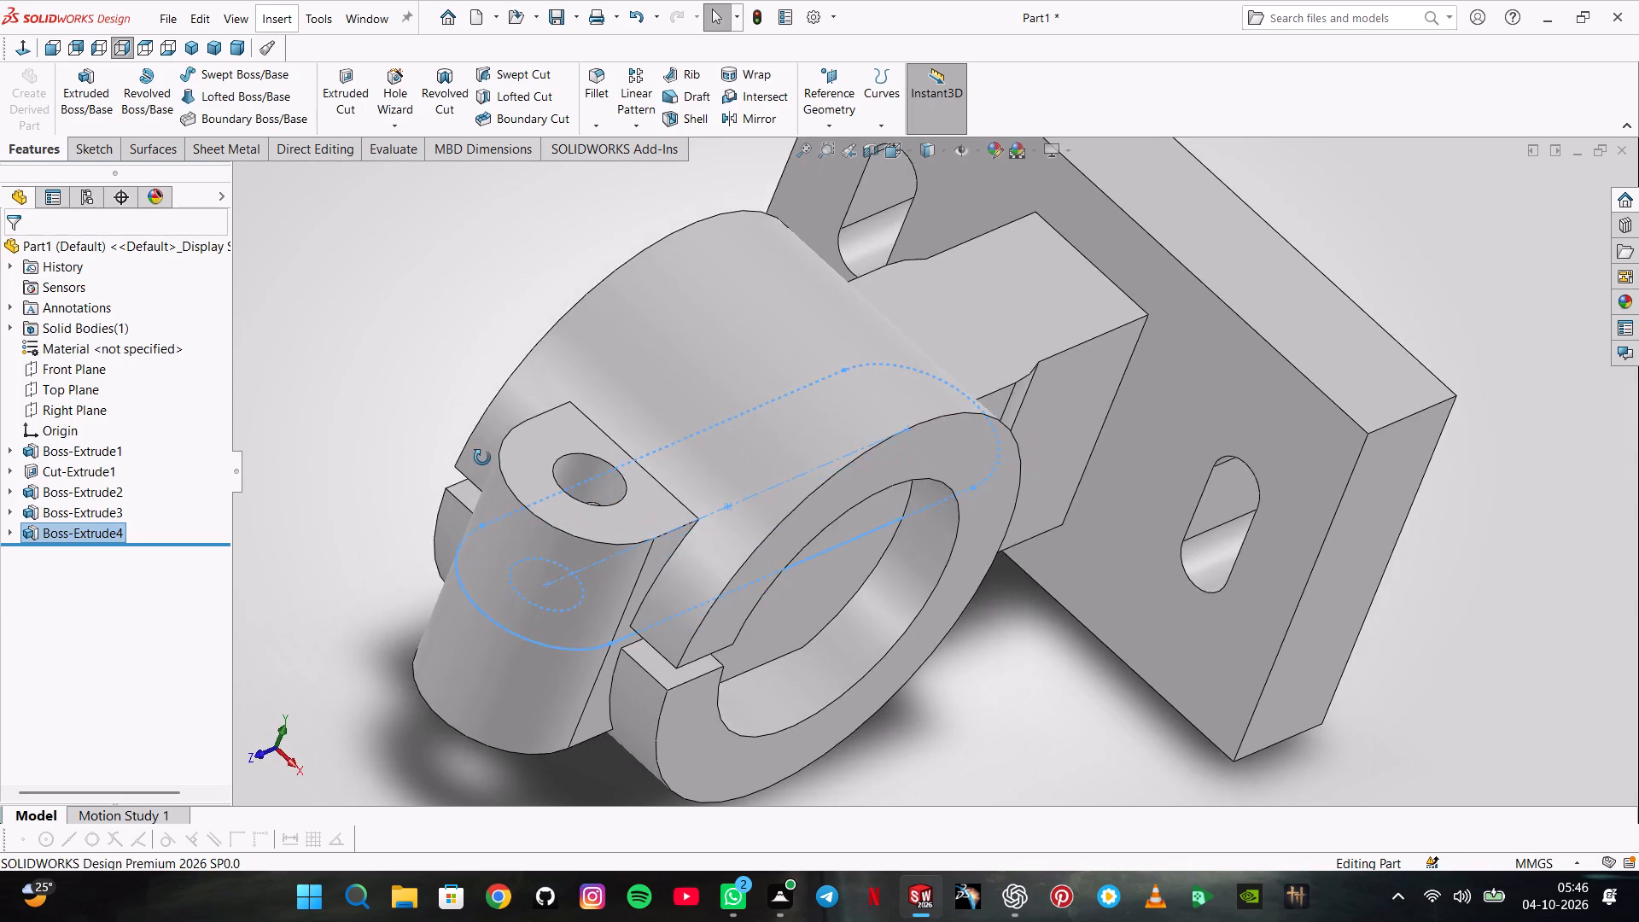
{"action": "middle_click_drag", "start_coordinate": [482, 458], "coordinate": [447, 627]}
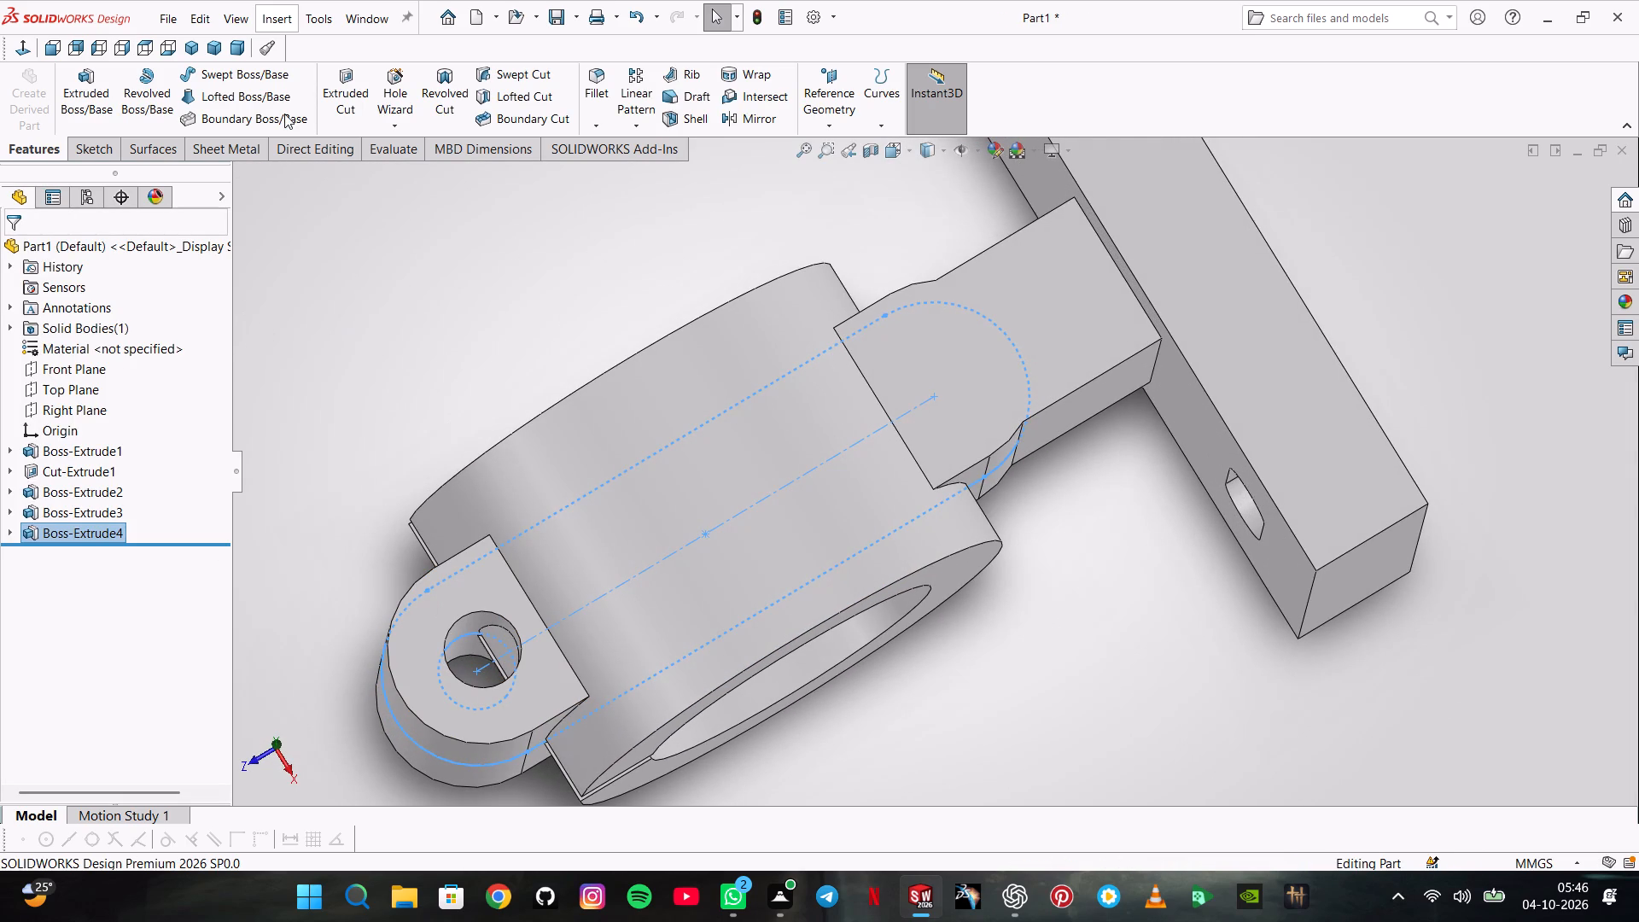
{"action": "left_click", "coordinate": [342, 115]}
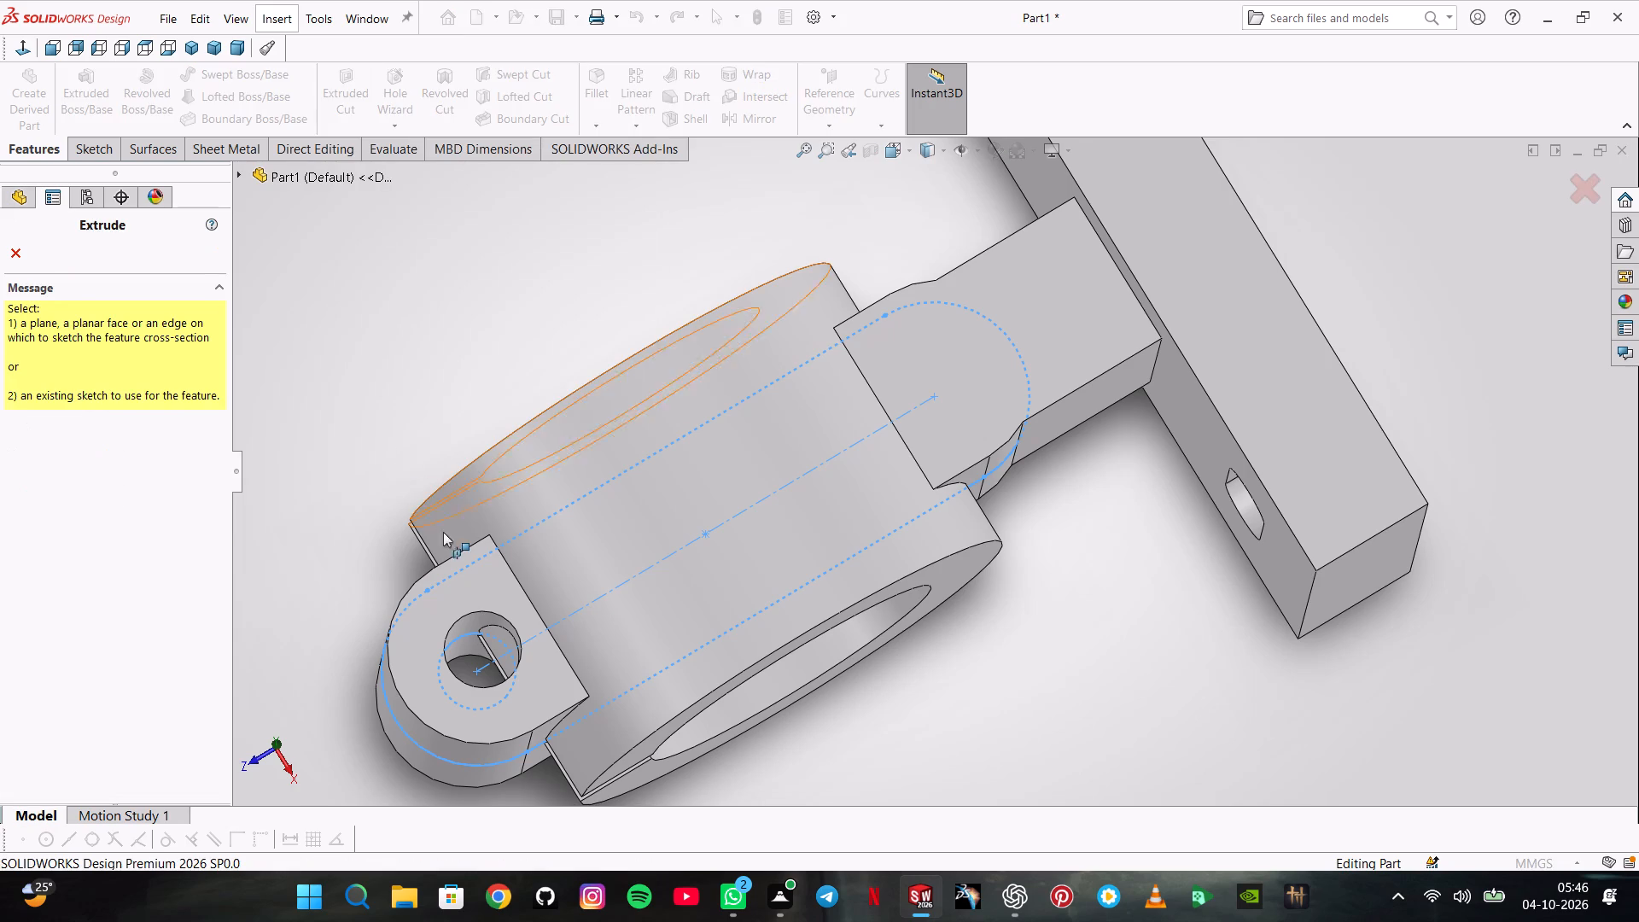
{"action": "left_click", "coordinate": [457, 614]}
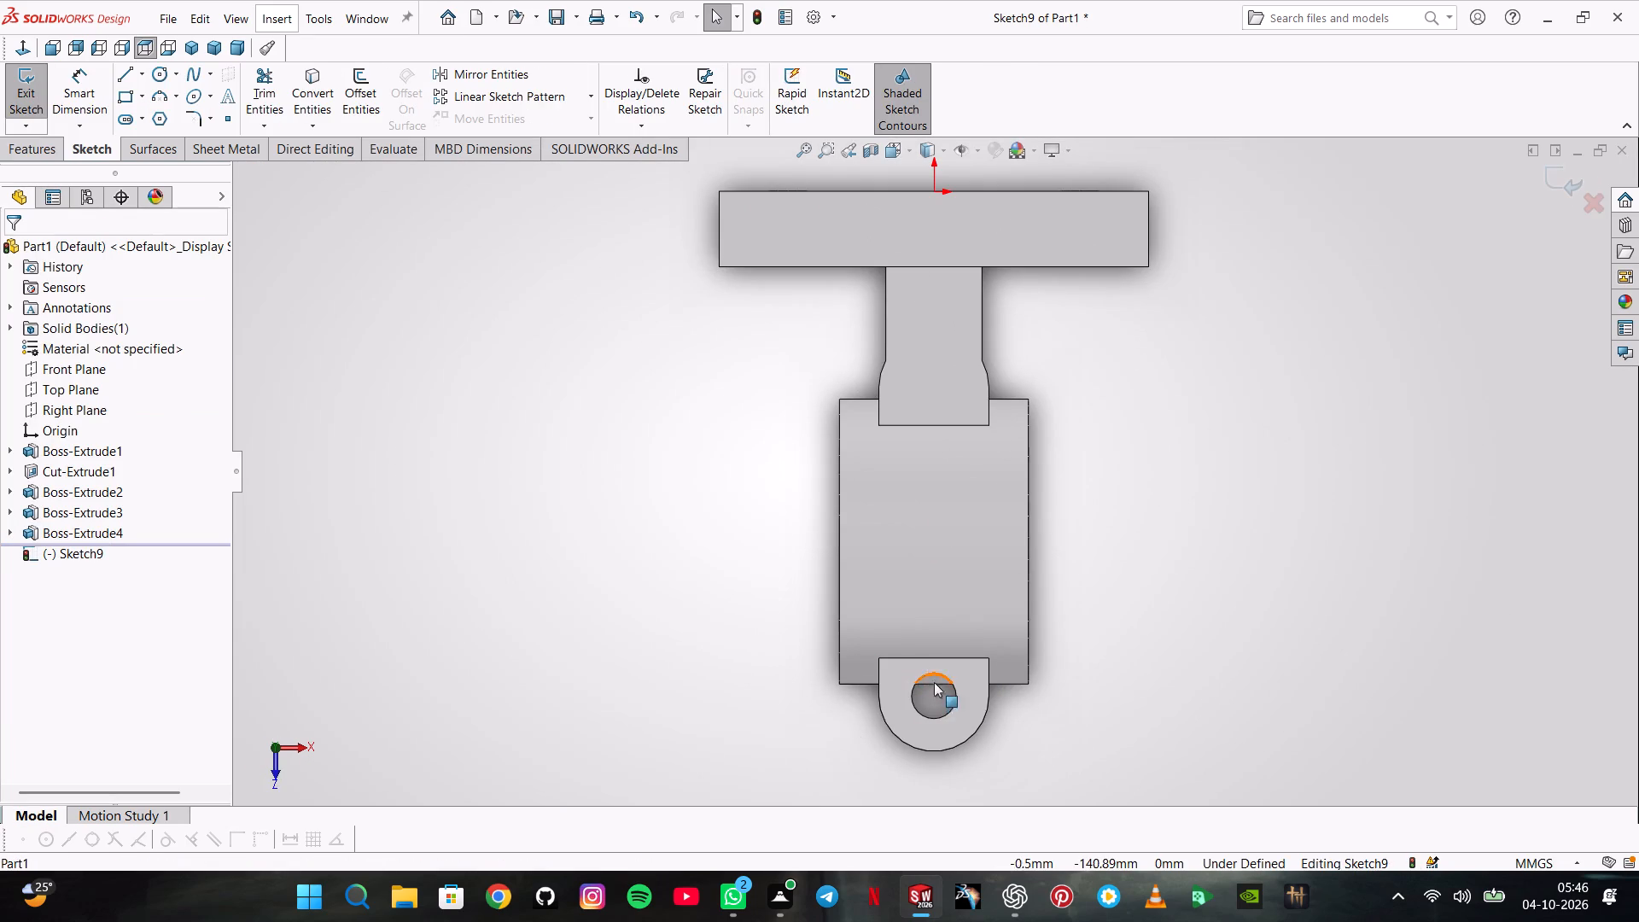
{"action": "left_click", "coordinate": [950, 711]}
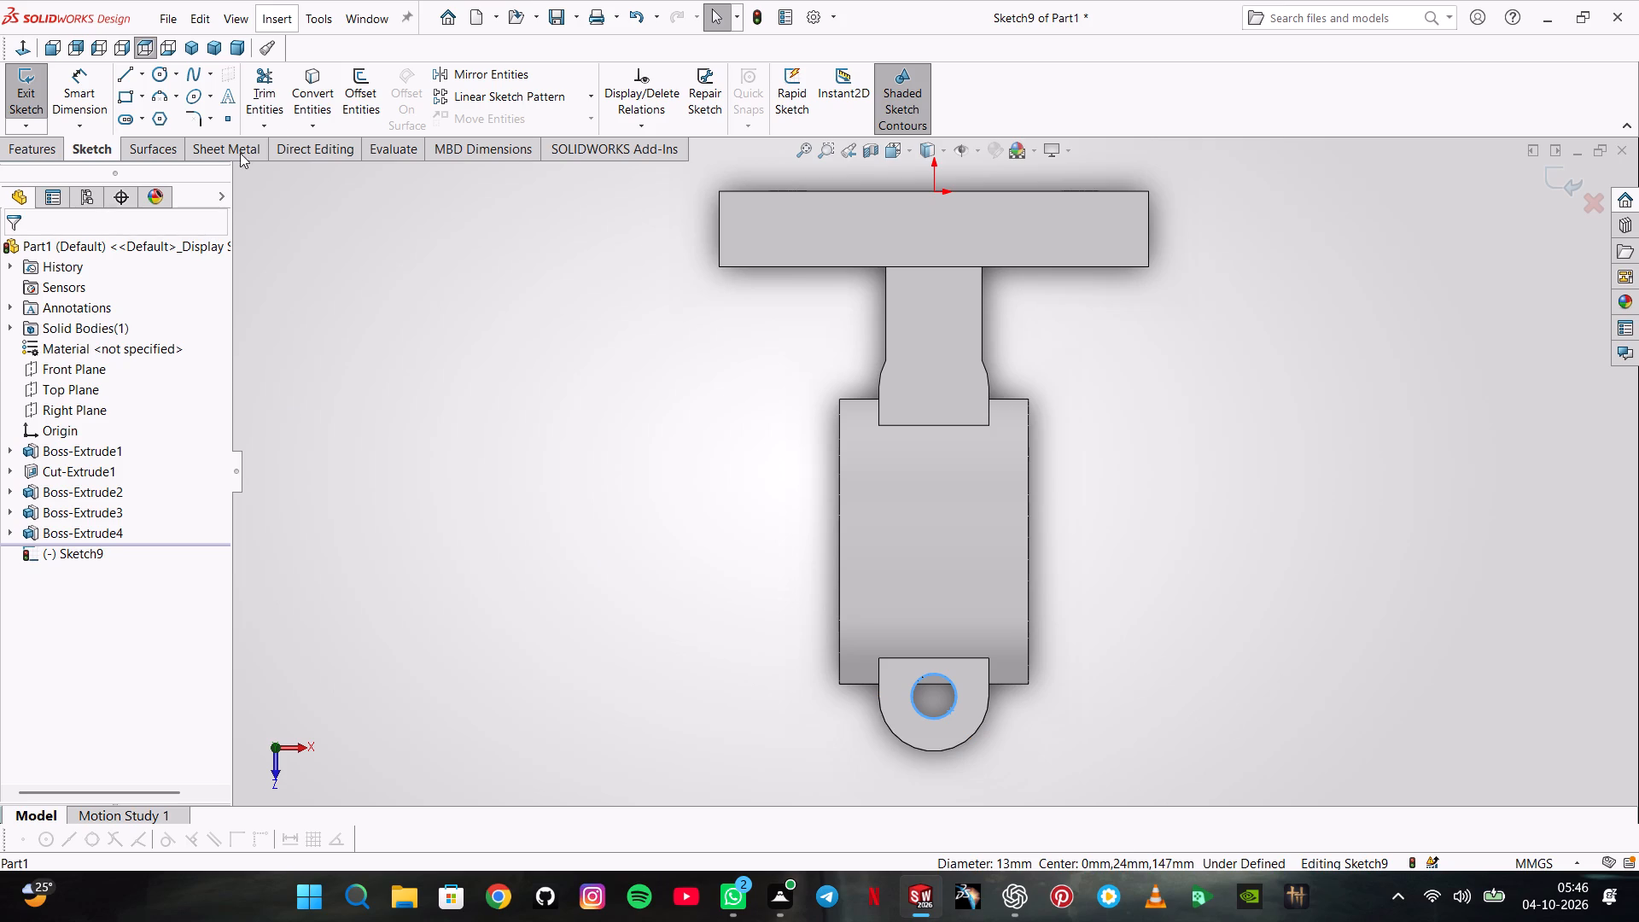
{"action": "left_click", "coordinate": [331, 101]}
Extrude-cut the converted hole circle as a blind cut 88 mm deep through the lug.
{"action": "left_click", "coordinate": [36, 150]}
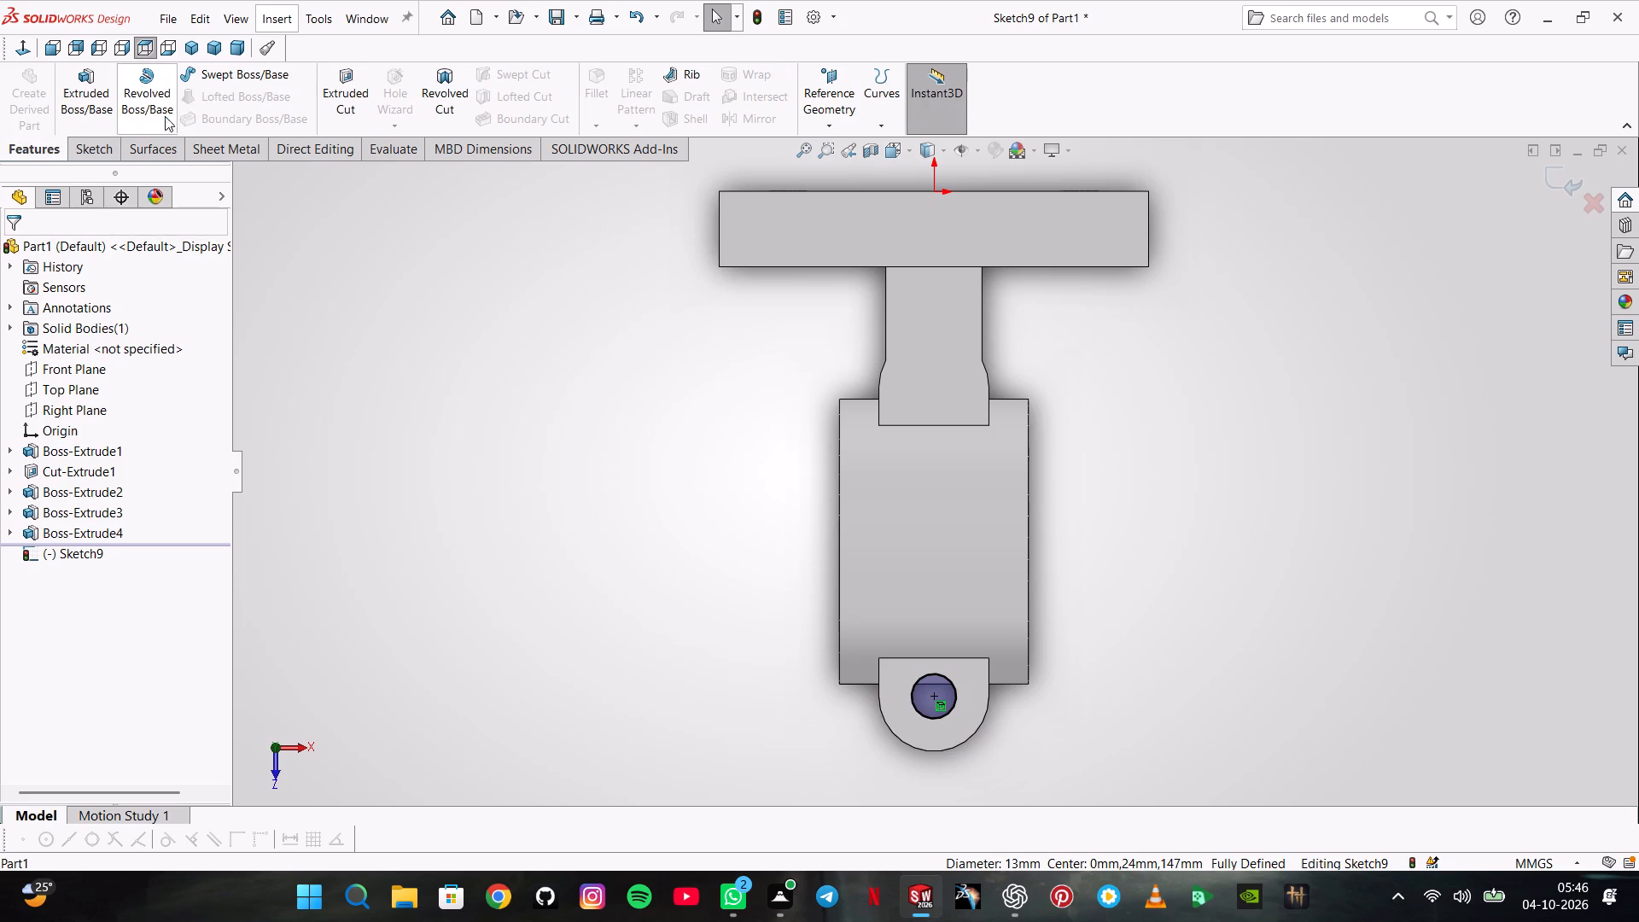
{"action": "left_click", "coordinate": [349, 82]}
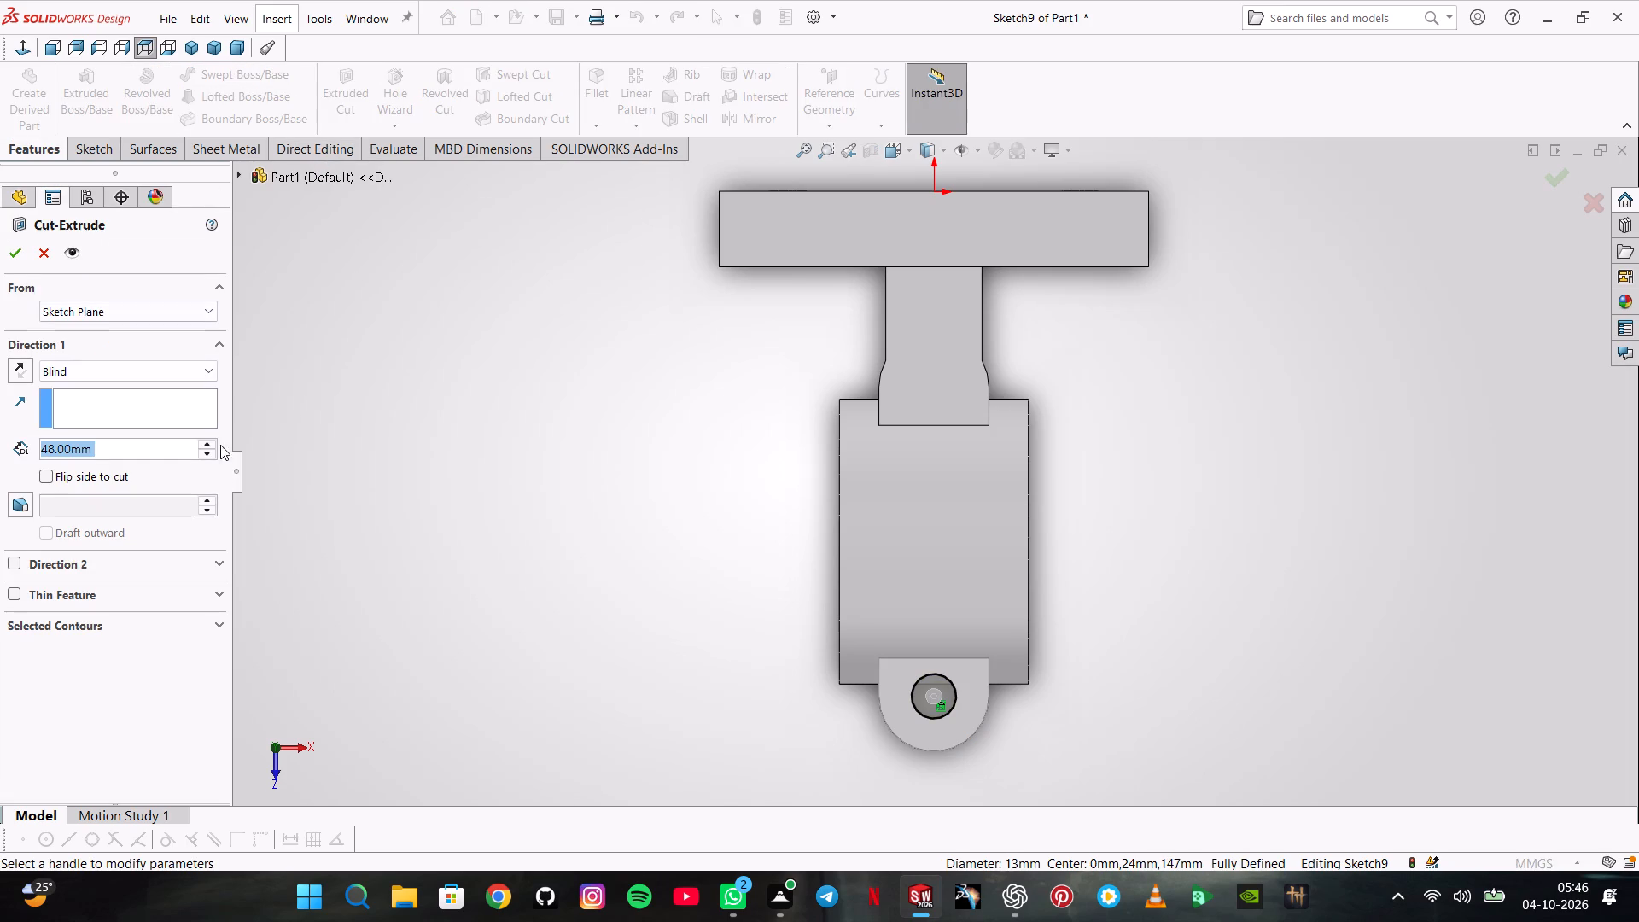
{"action": "triple_click", "coordinate": [213, 444]}
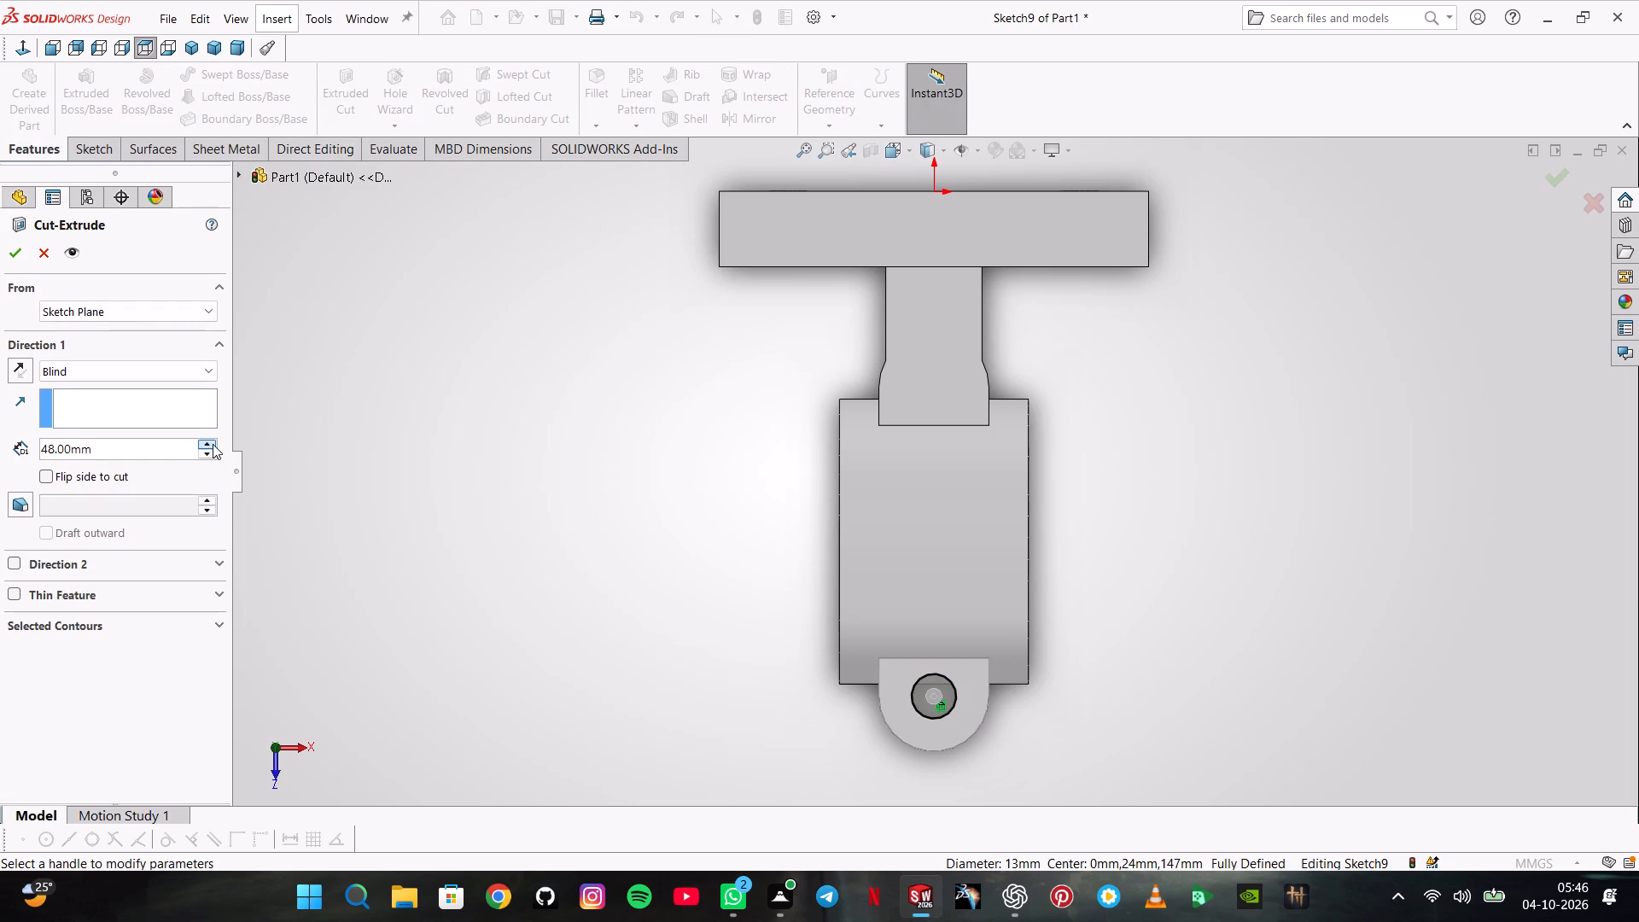
{"action": "left_click", "coordinate": [213, 444]}
{"action": "left_click", "coordinate": [2, 239]}
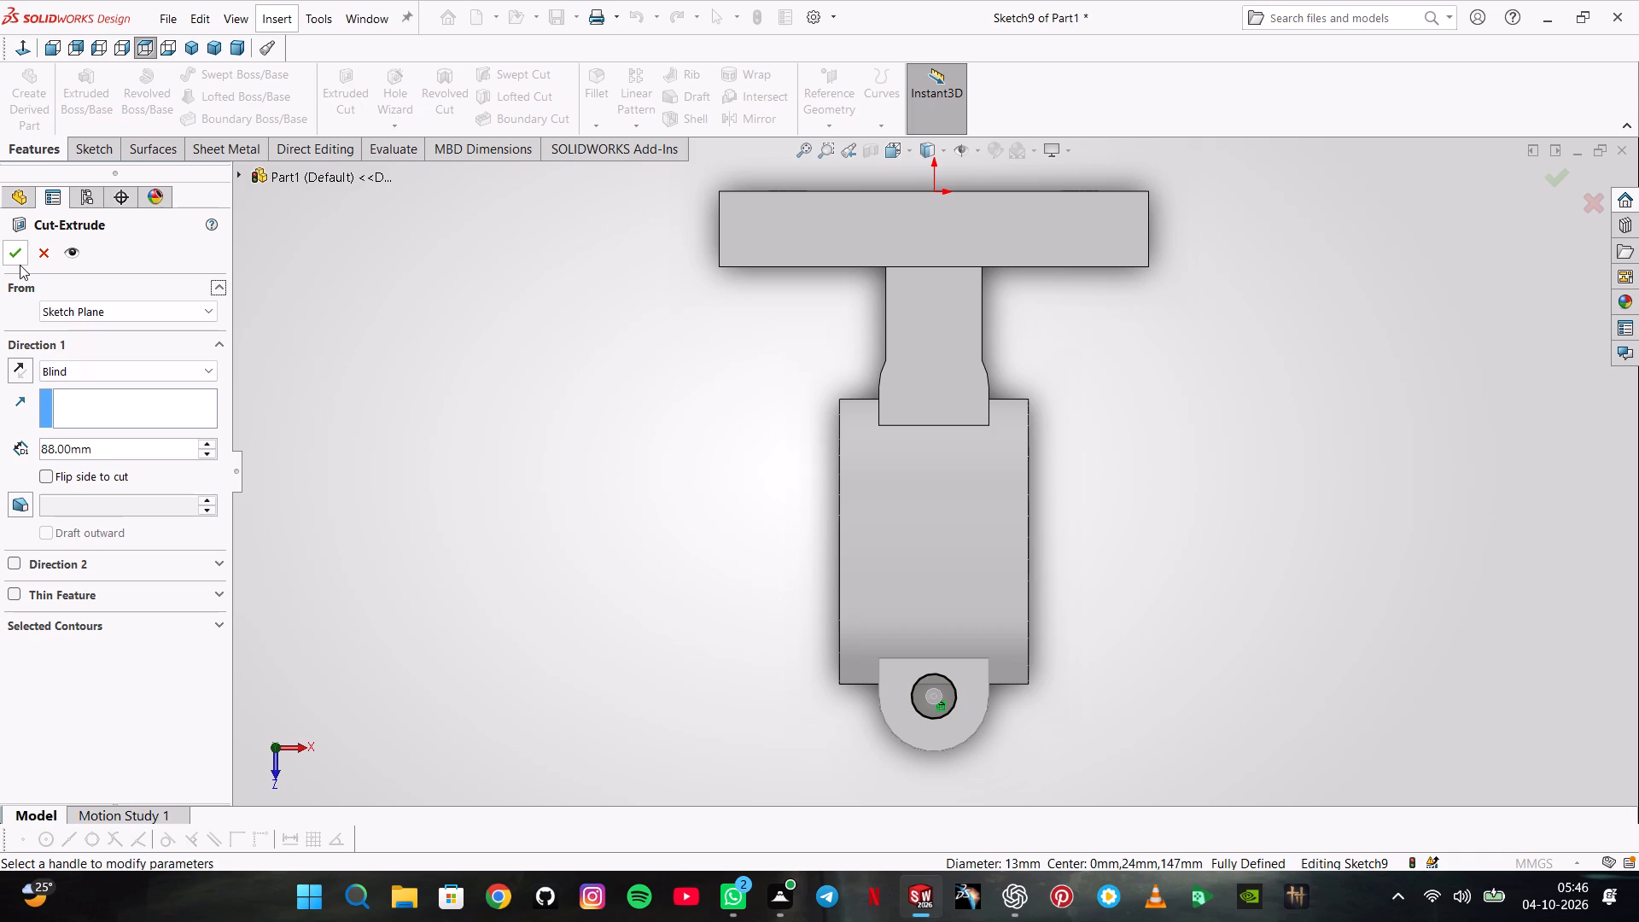
{"action": "left_click", "coordinate": [20, 265]}
{"action": "left_click", "coordinate": [542, 509]}
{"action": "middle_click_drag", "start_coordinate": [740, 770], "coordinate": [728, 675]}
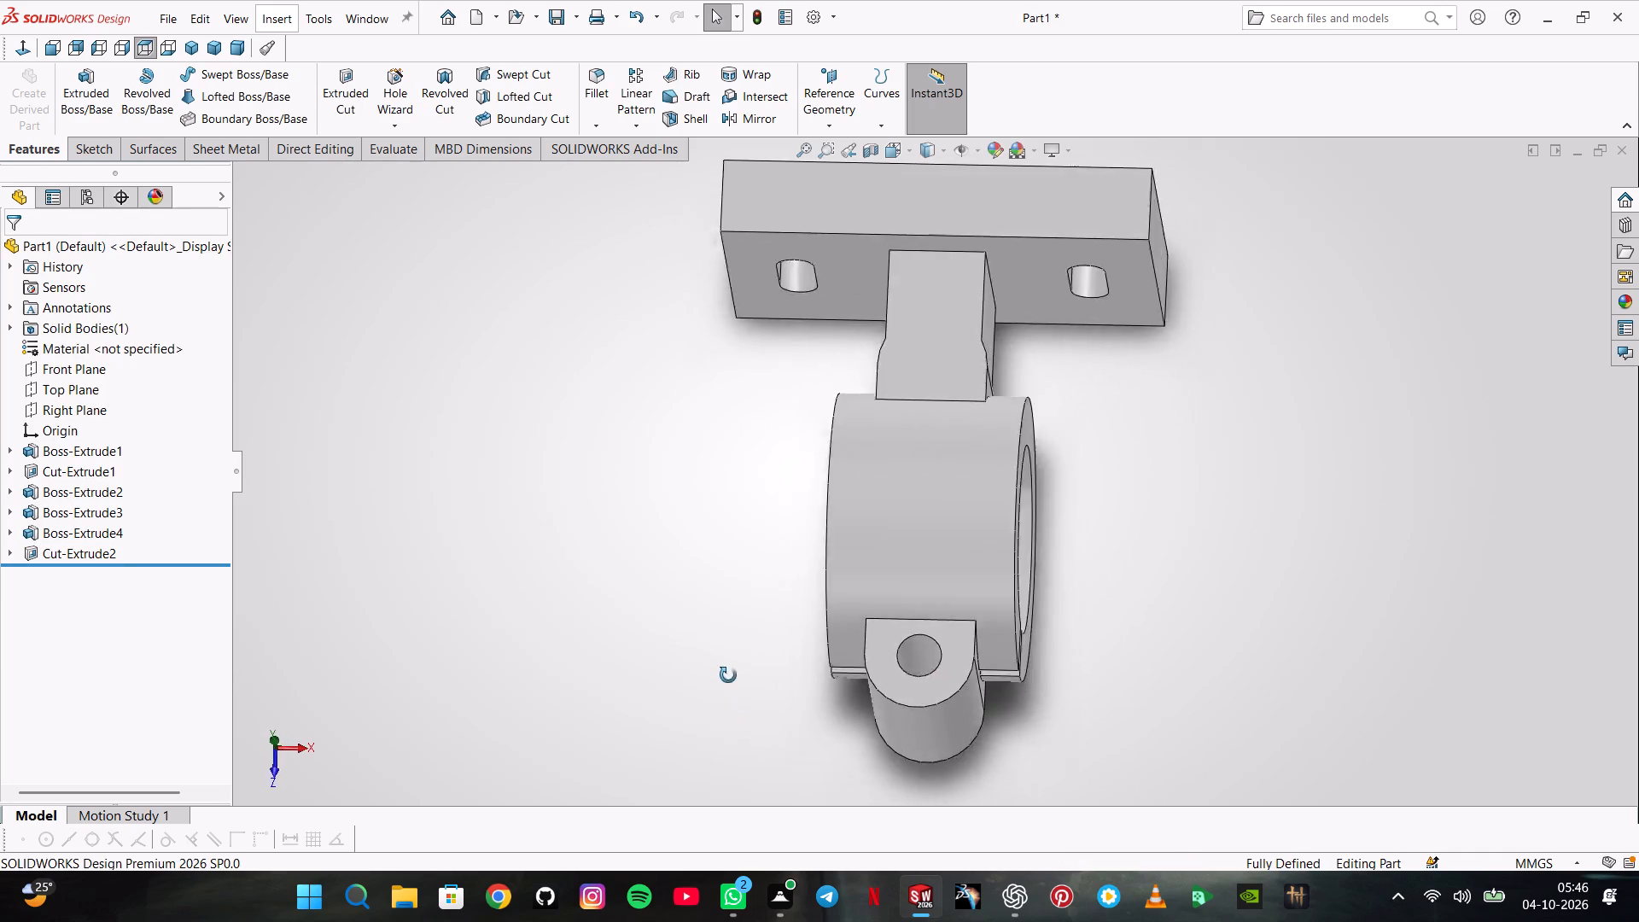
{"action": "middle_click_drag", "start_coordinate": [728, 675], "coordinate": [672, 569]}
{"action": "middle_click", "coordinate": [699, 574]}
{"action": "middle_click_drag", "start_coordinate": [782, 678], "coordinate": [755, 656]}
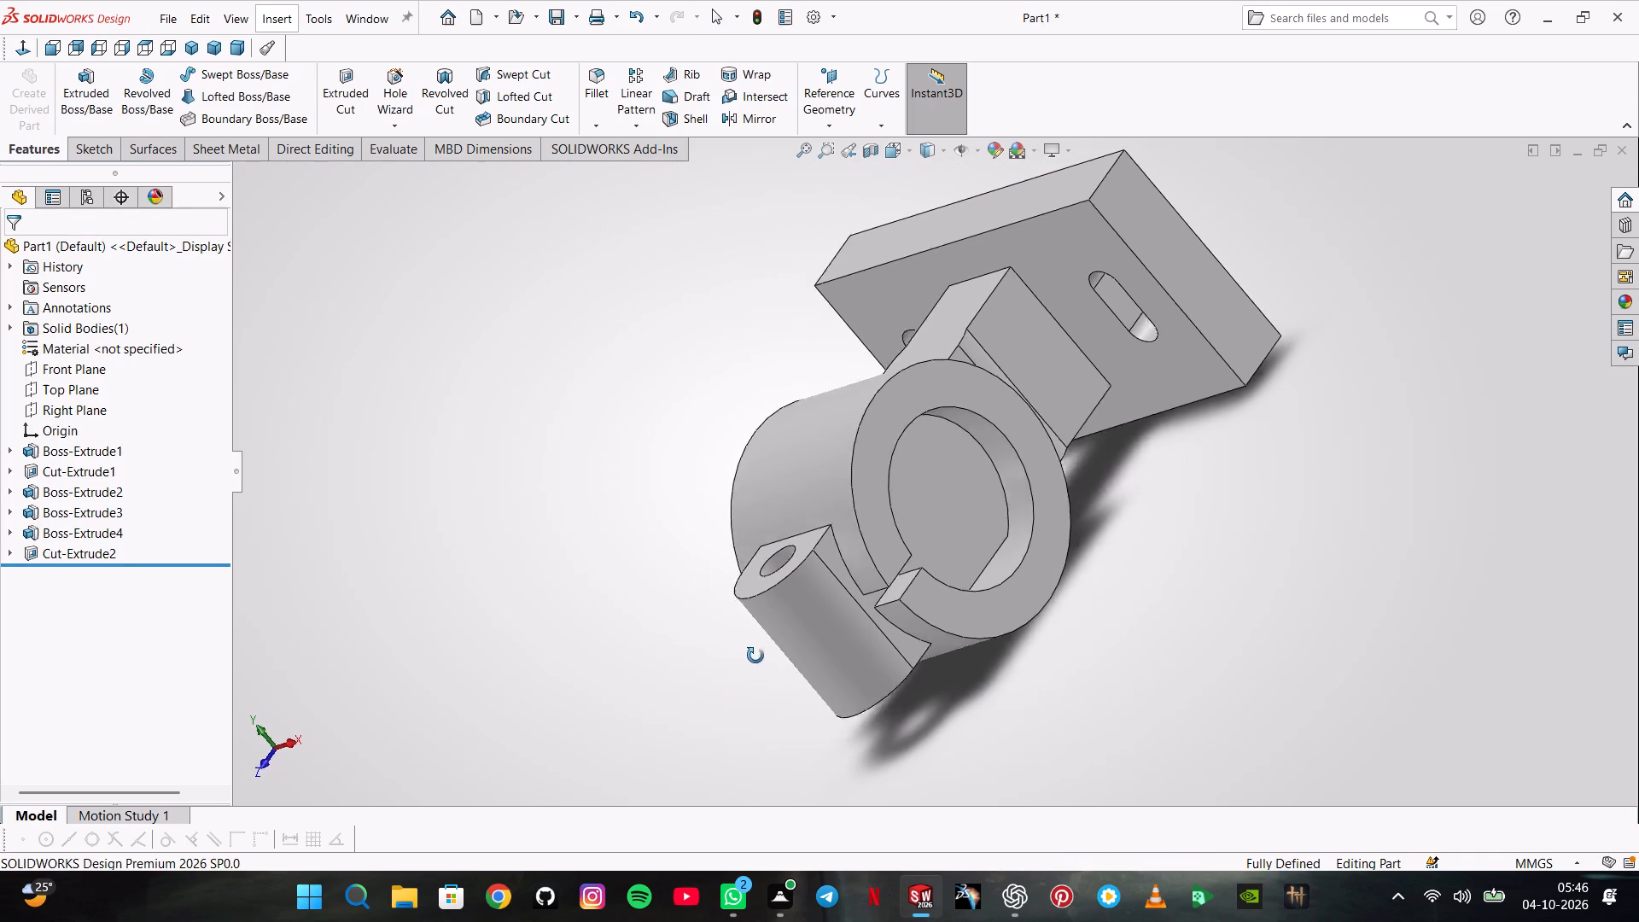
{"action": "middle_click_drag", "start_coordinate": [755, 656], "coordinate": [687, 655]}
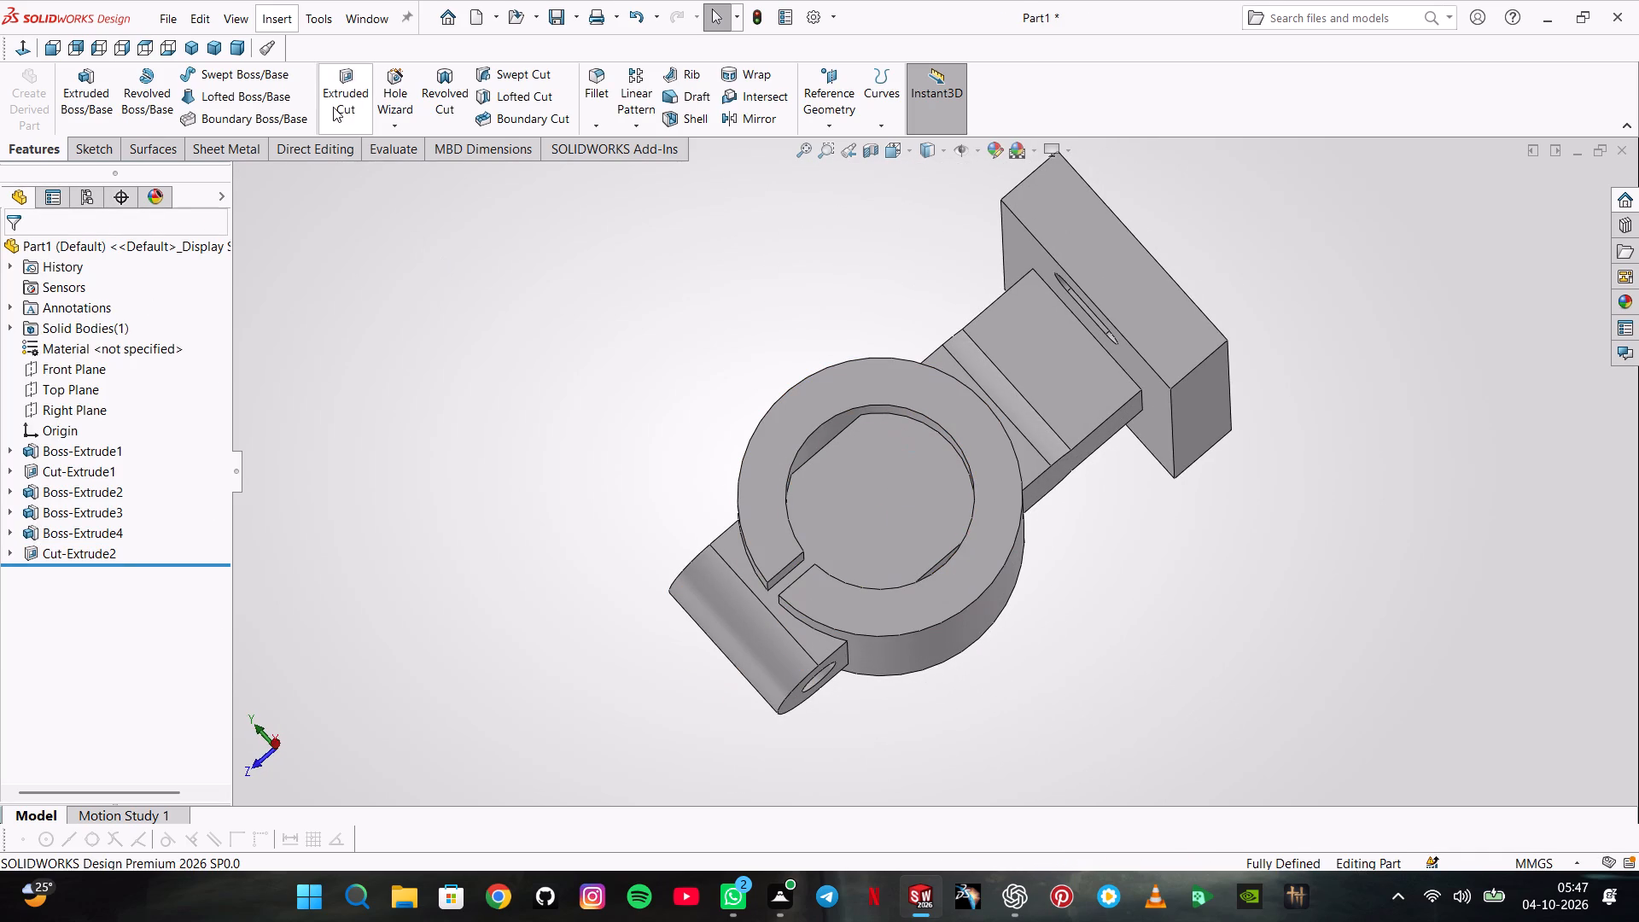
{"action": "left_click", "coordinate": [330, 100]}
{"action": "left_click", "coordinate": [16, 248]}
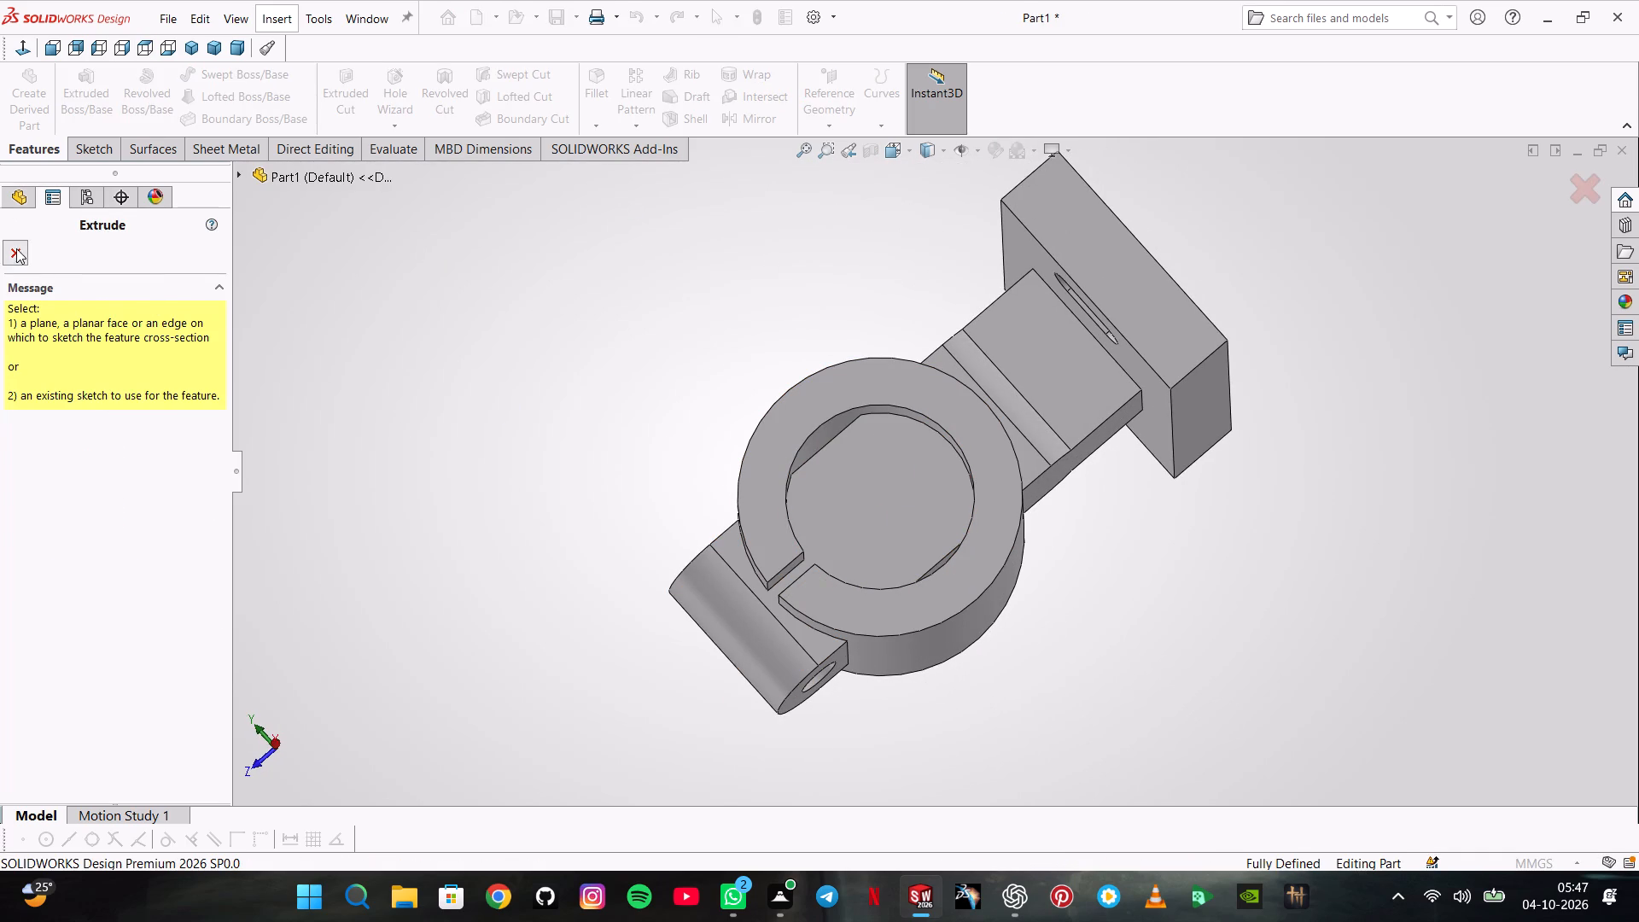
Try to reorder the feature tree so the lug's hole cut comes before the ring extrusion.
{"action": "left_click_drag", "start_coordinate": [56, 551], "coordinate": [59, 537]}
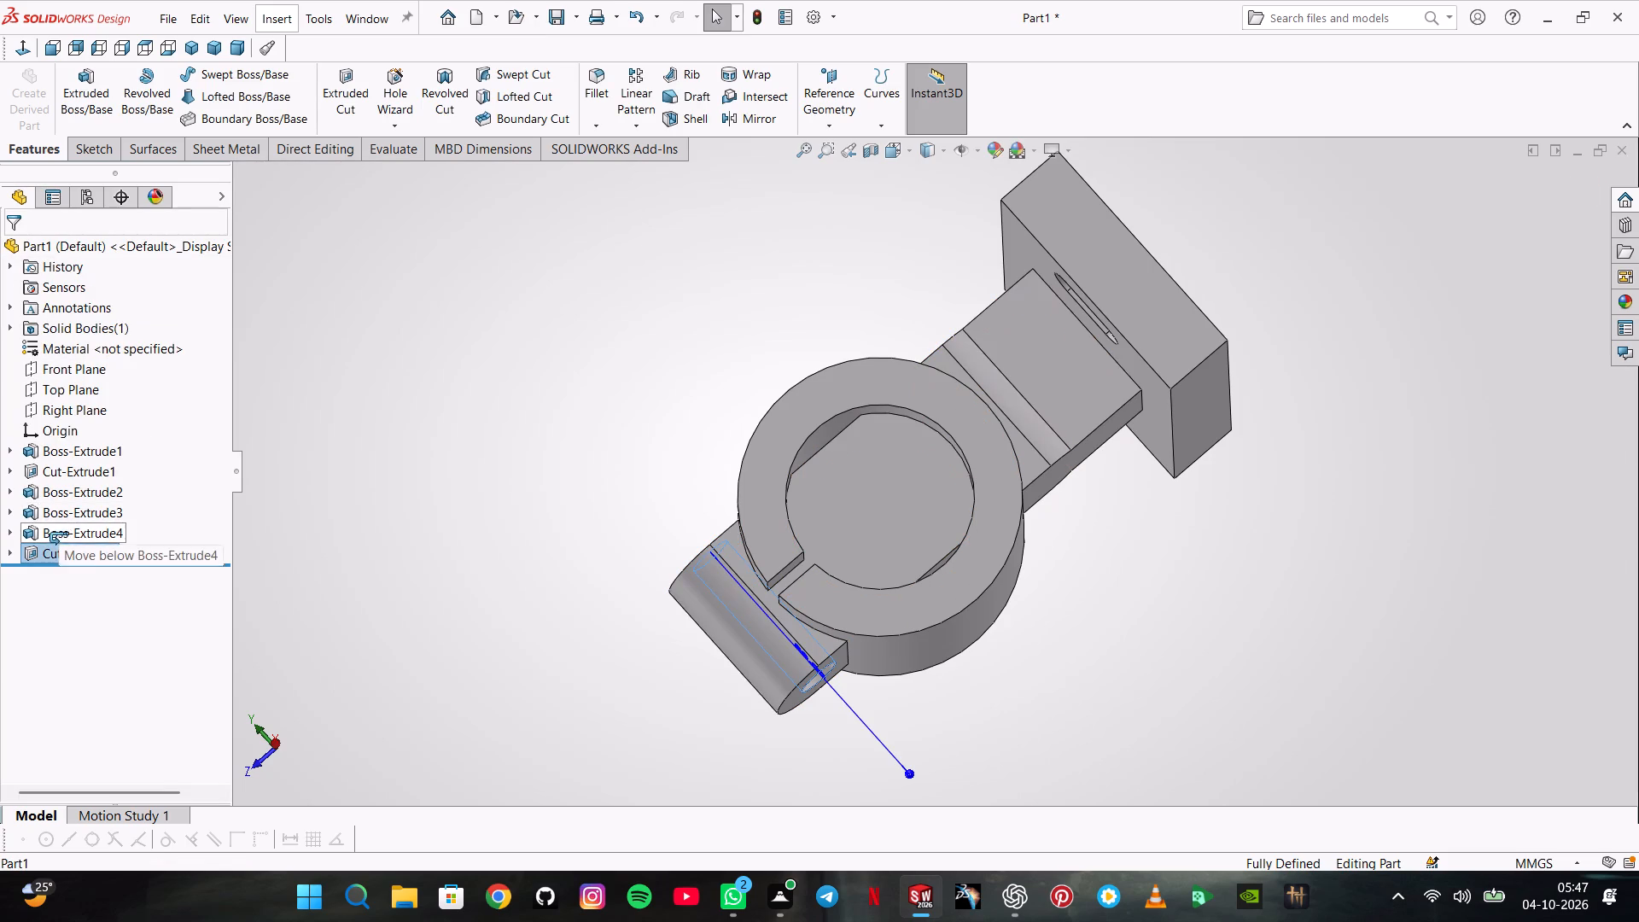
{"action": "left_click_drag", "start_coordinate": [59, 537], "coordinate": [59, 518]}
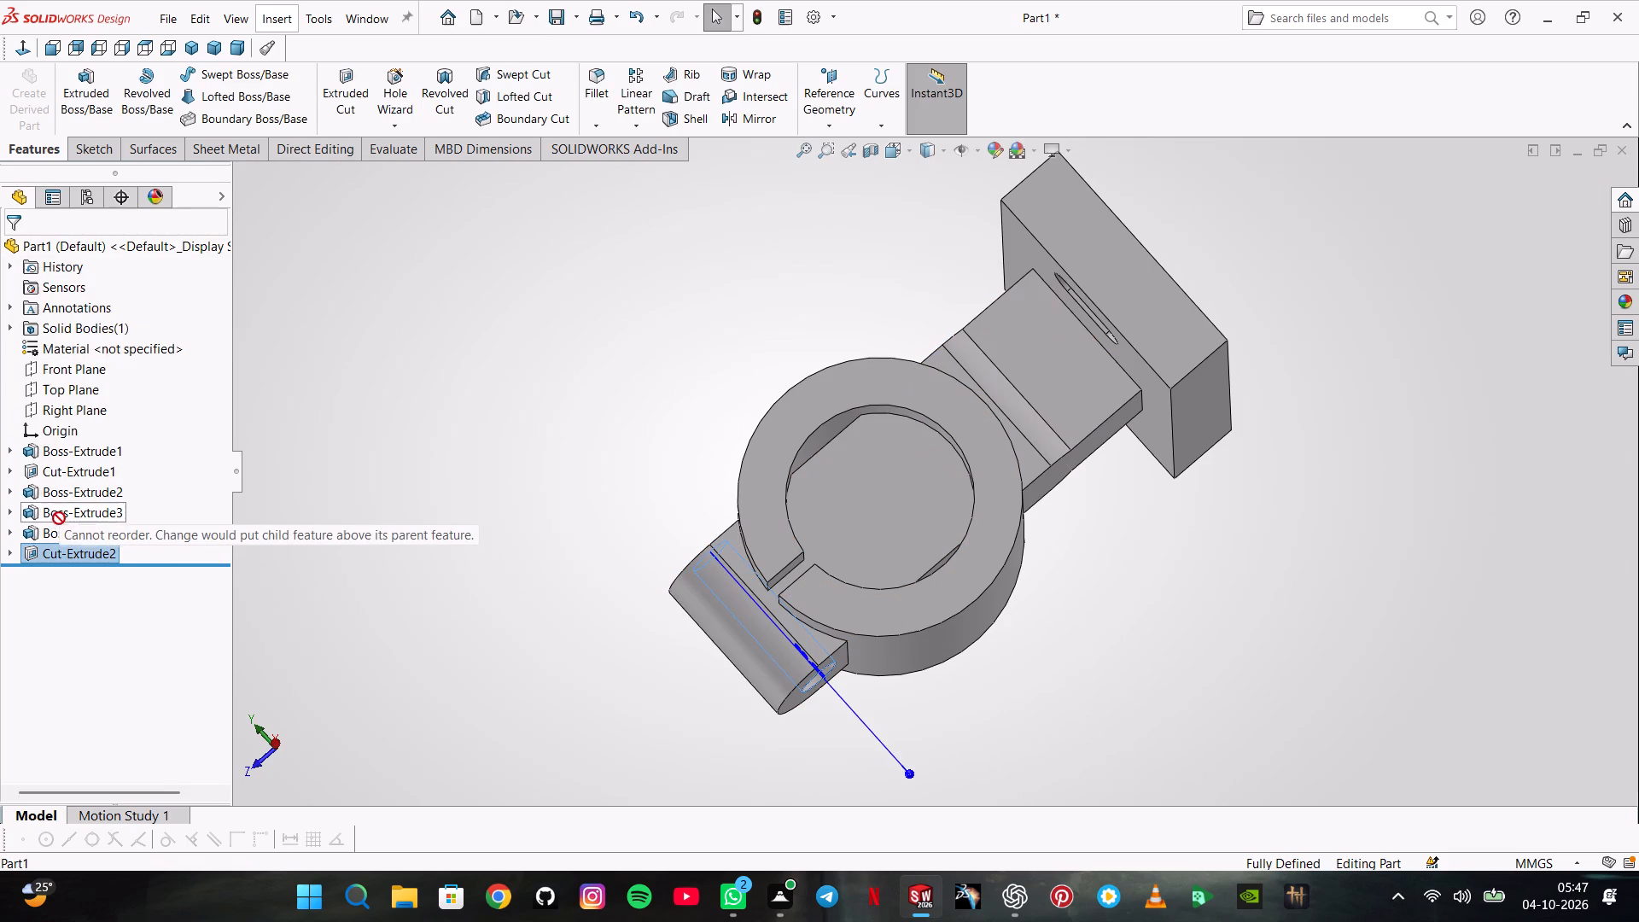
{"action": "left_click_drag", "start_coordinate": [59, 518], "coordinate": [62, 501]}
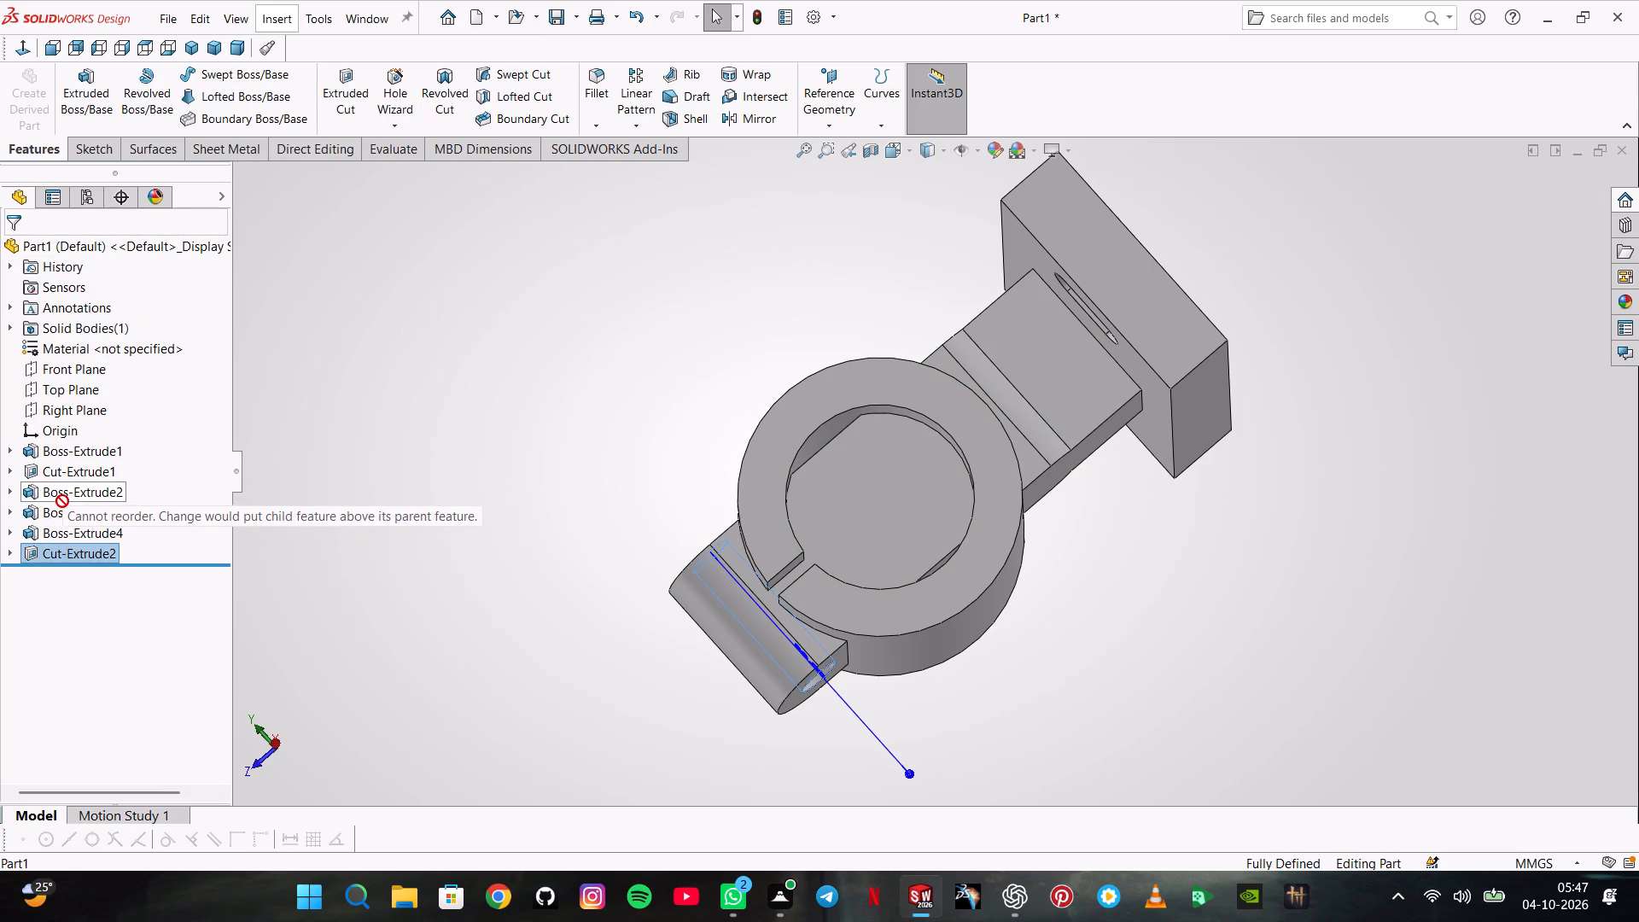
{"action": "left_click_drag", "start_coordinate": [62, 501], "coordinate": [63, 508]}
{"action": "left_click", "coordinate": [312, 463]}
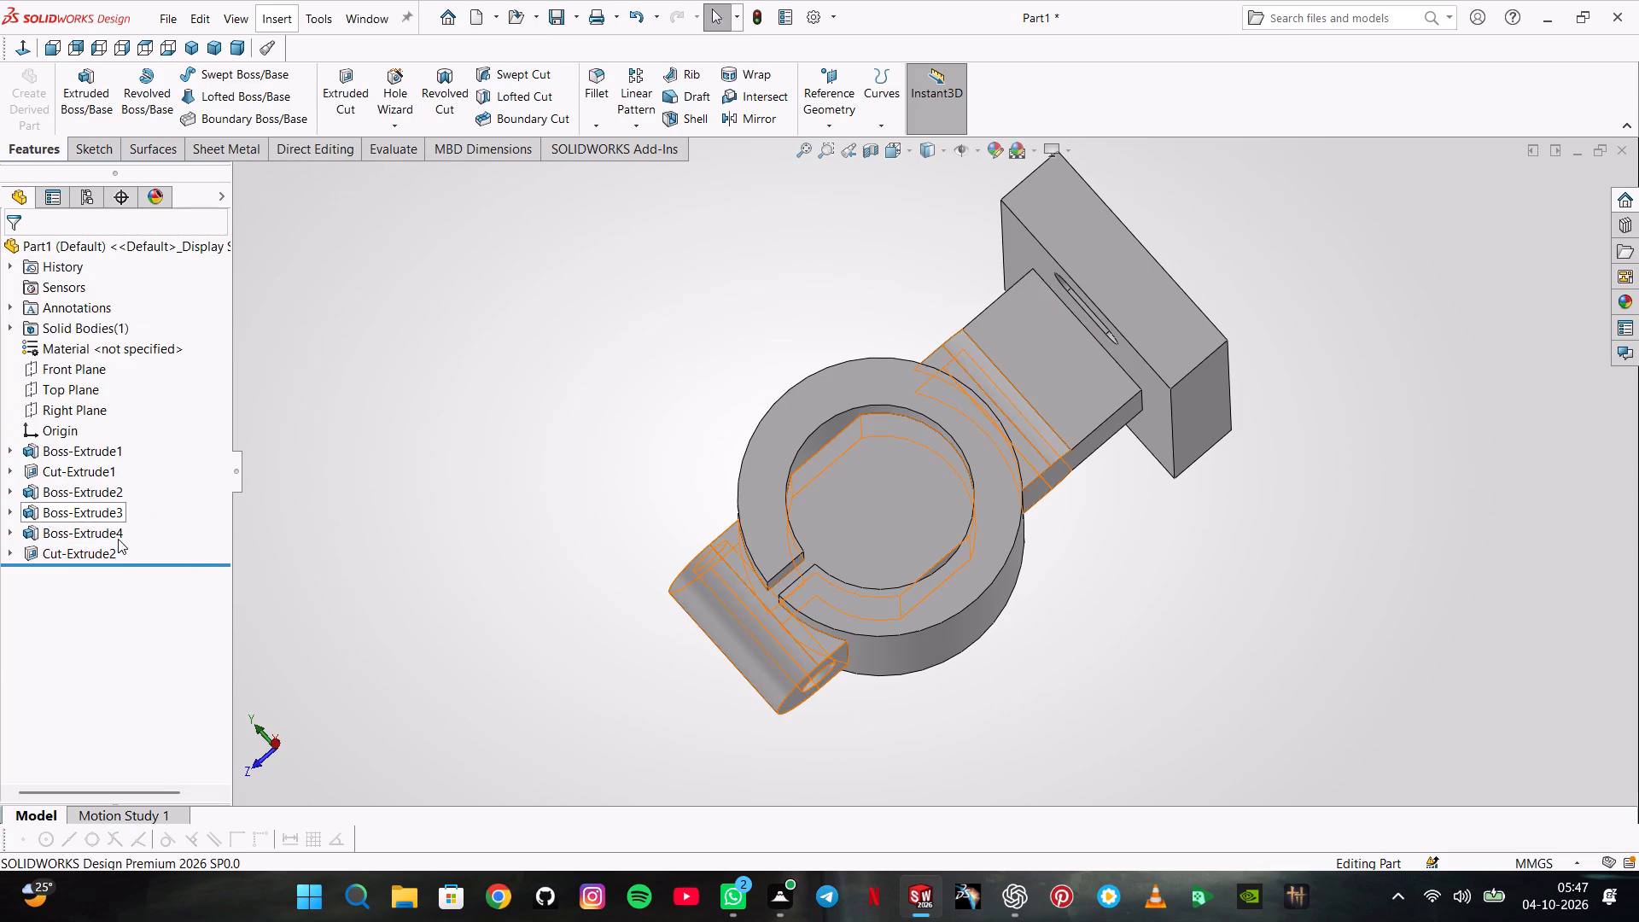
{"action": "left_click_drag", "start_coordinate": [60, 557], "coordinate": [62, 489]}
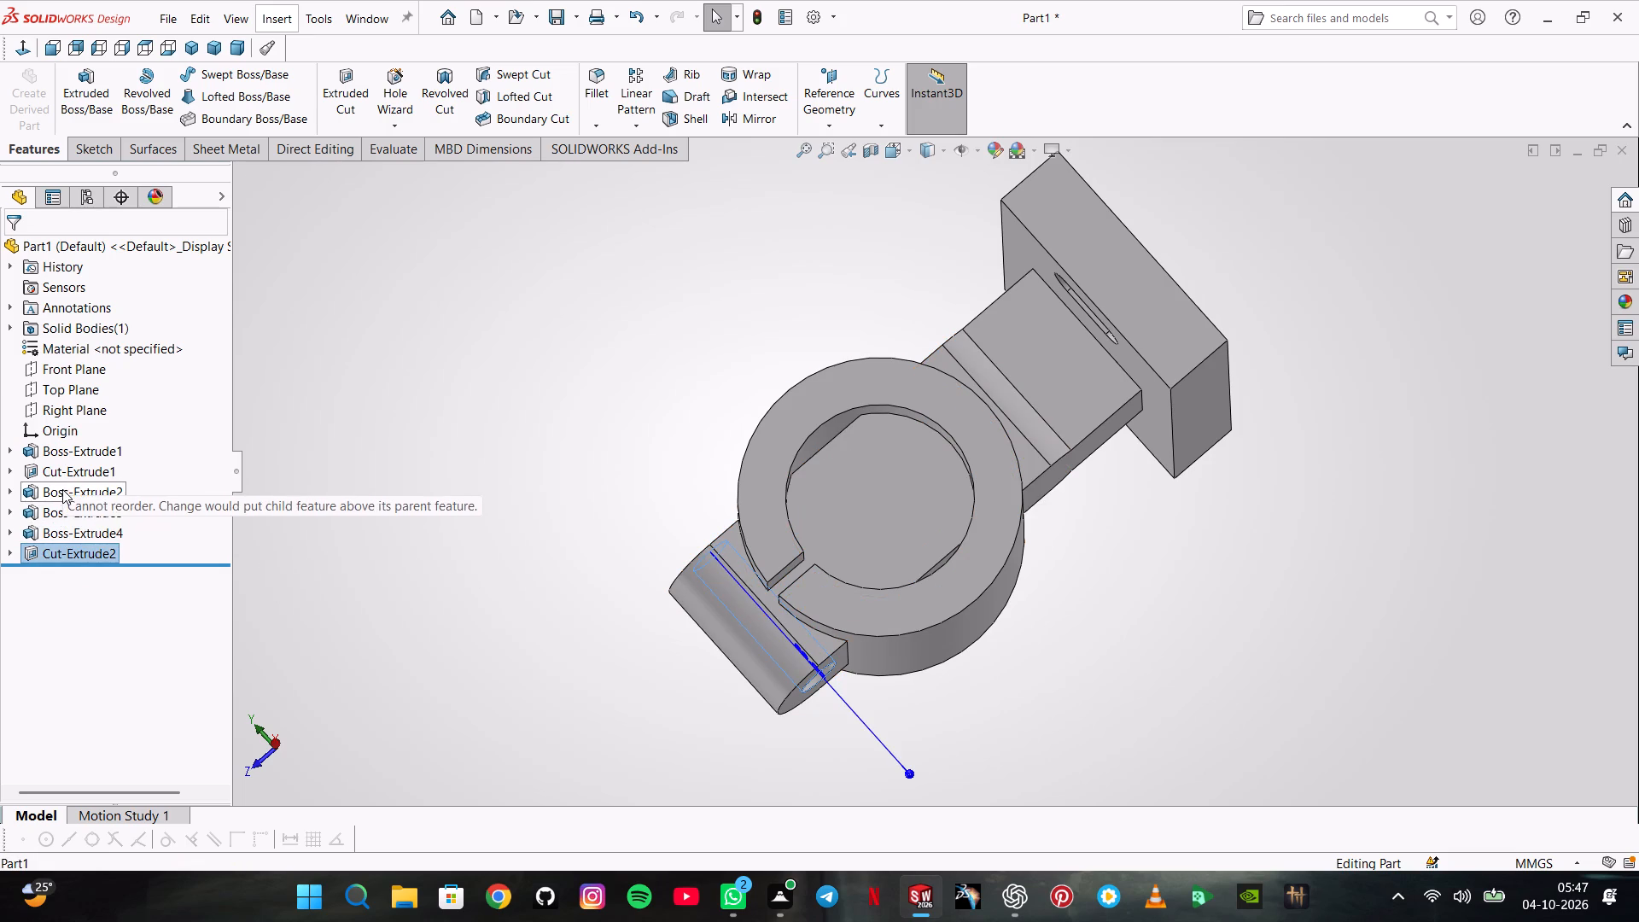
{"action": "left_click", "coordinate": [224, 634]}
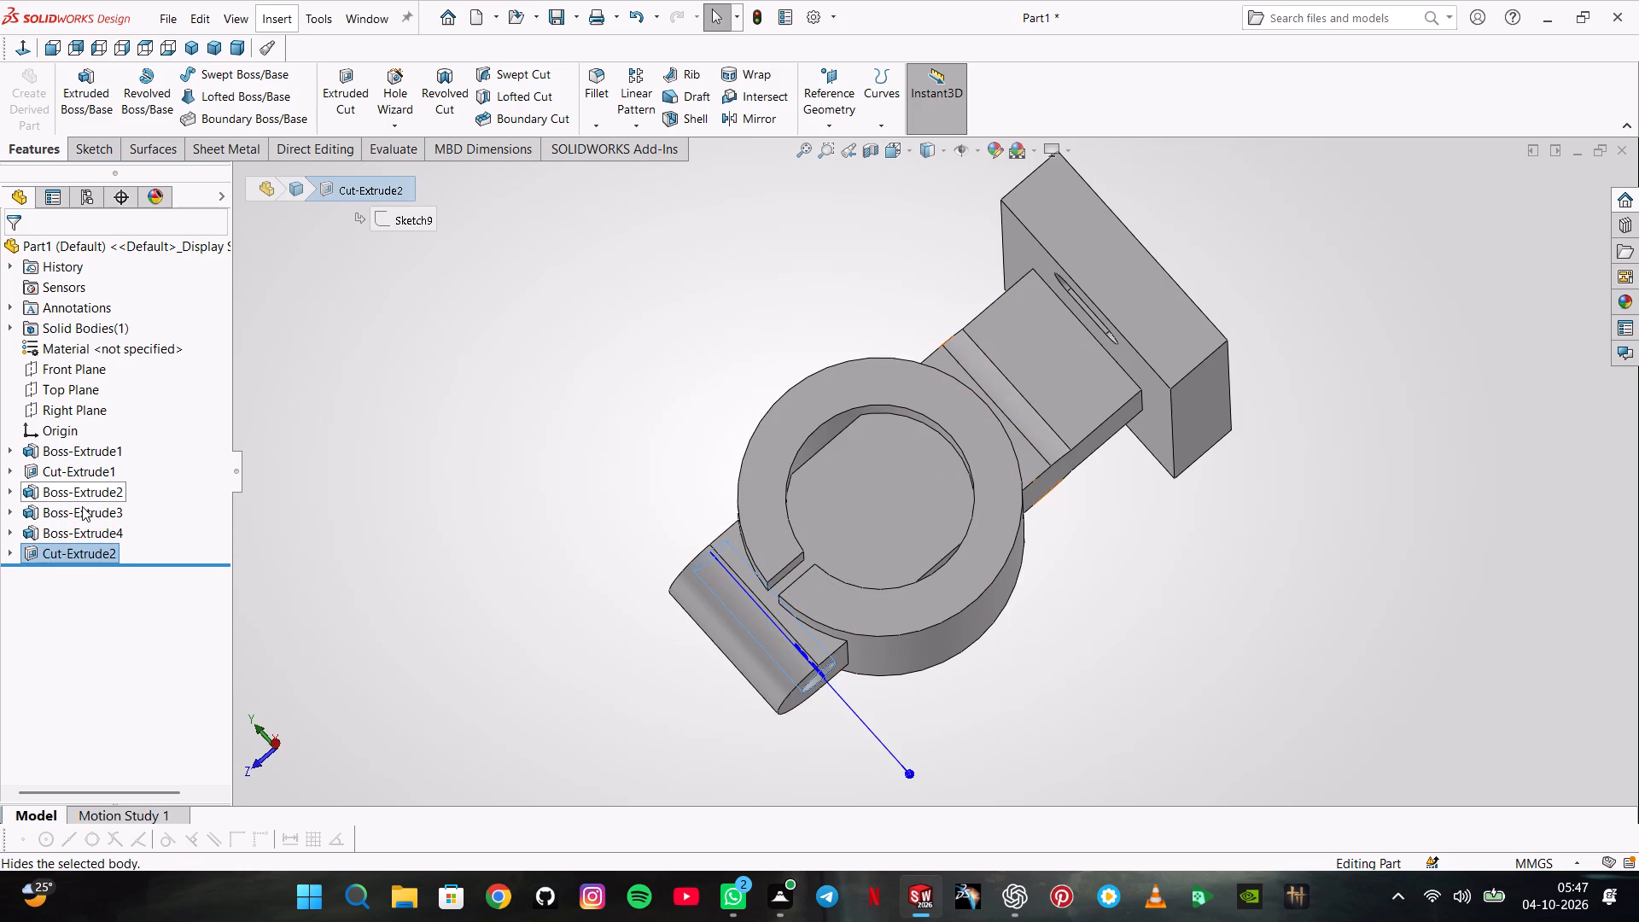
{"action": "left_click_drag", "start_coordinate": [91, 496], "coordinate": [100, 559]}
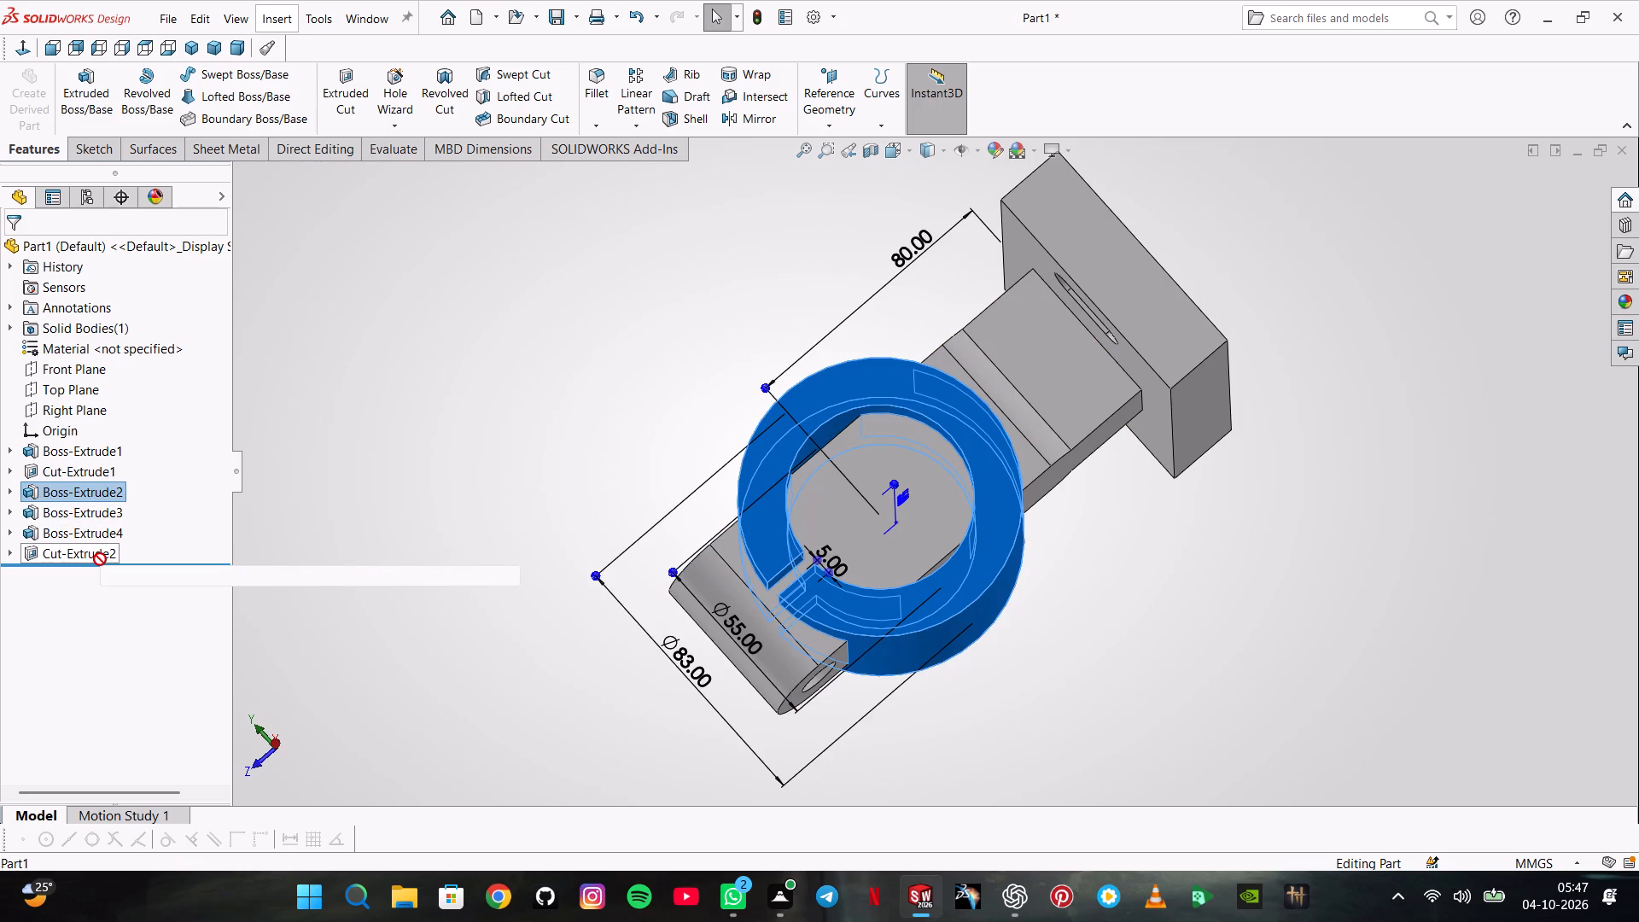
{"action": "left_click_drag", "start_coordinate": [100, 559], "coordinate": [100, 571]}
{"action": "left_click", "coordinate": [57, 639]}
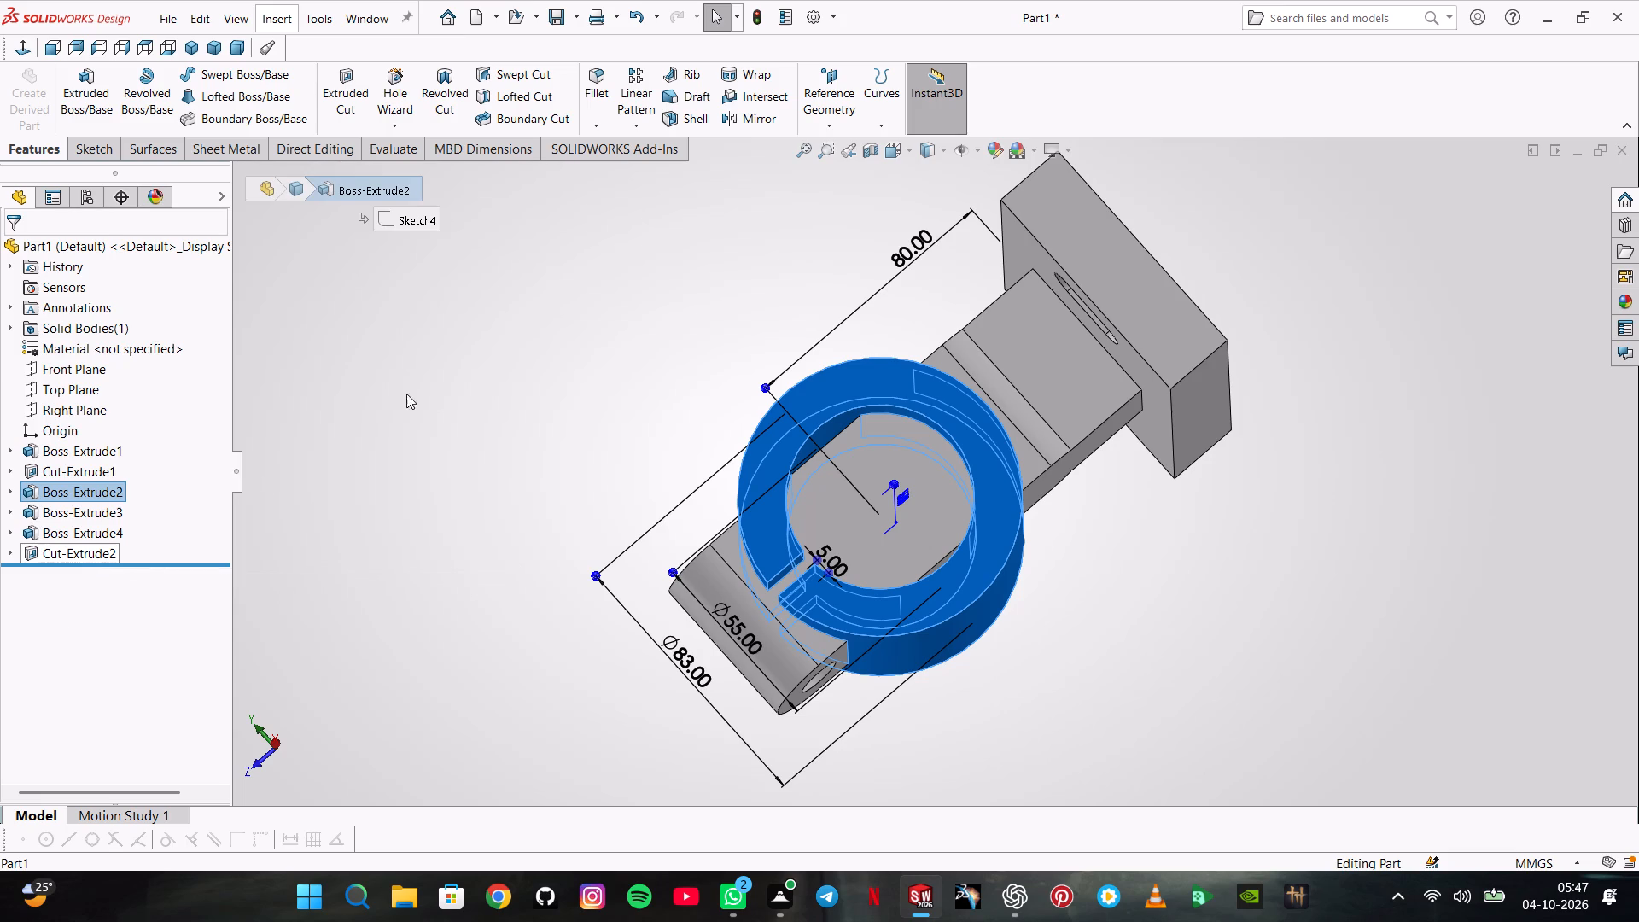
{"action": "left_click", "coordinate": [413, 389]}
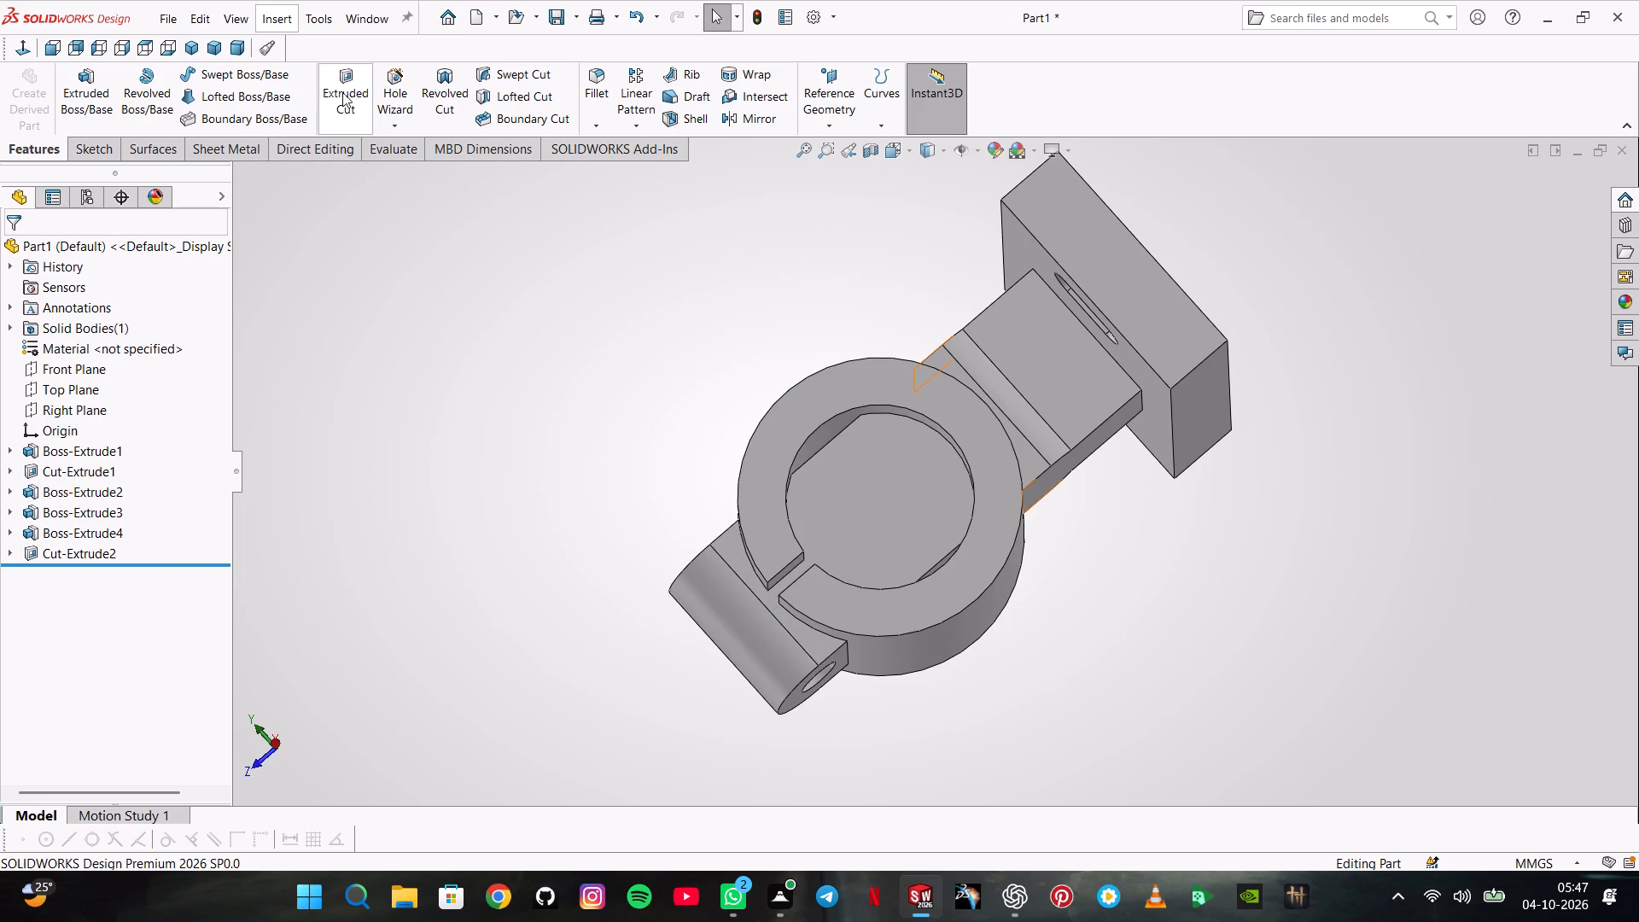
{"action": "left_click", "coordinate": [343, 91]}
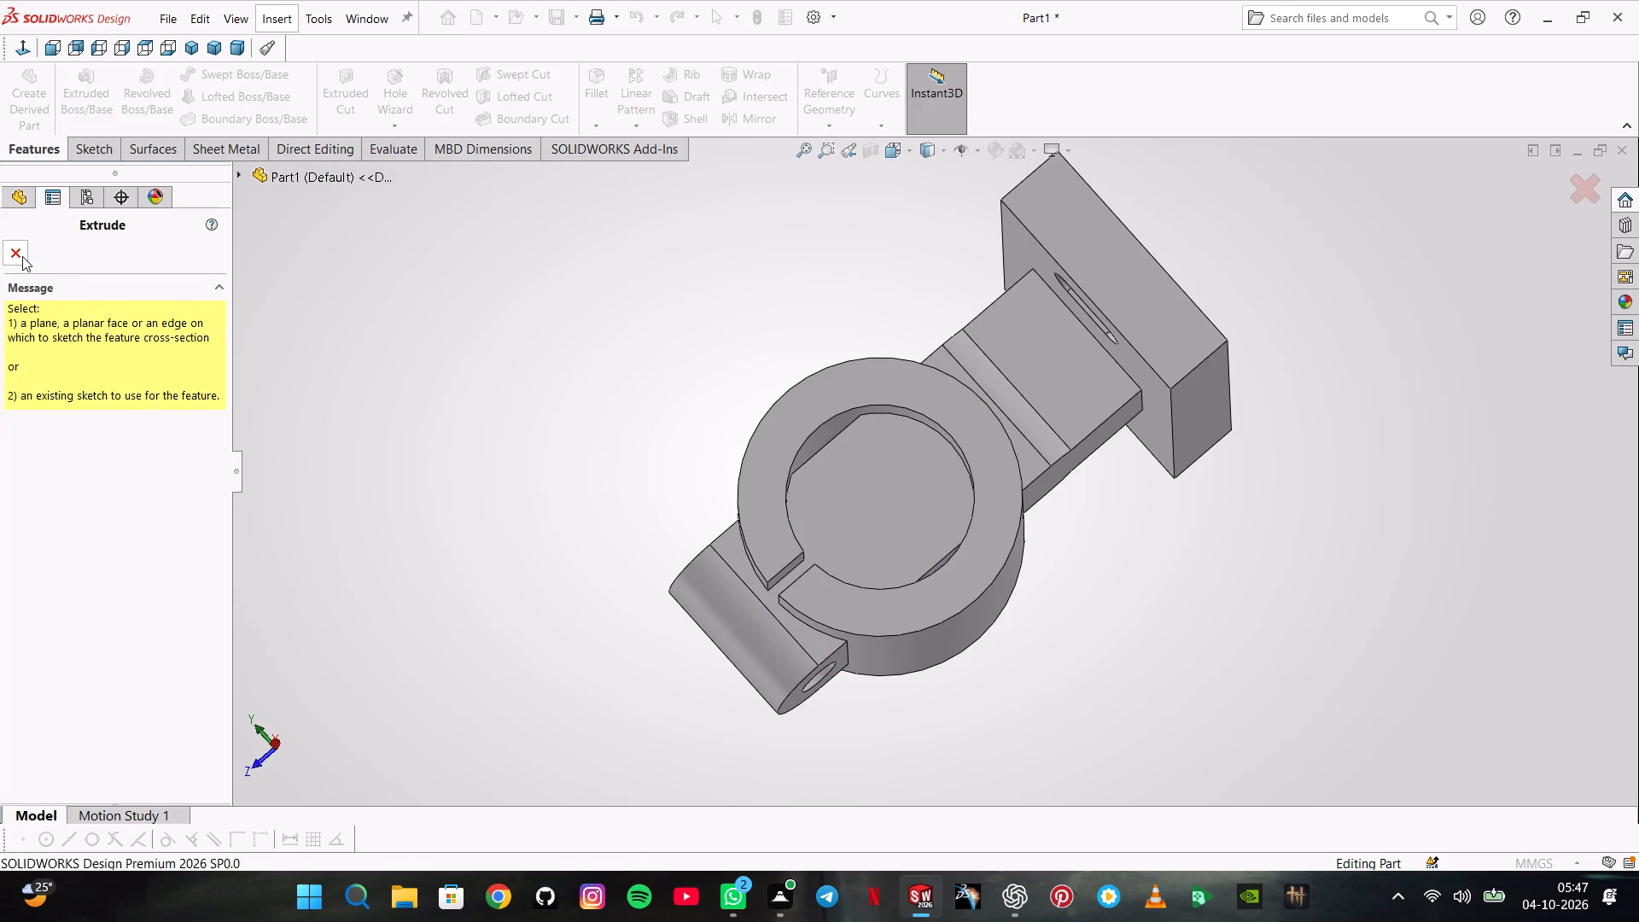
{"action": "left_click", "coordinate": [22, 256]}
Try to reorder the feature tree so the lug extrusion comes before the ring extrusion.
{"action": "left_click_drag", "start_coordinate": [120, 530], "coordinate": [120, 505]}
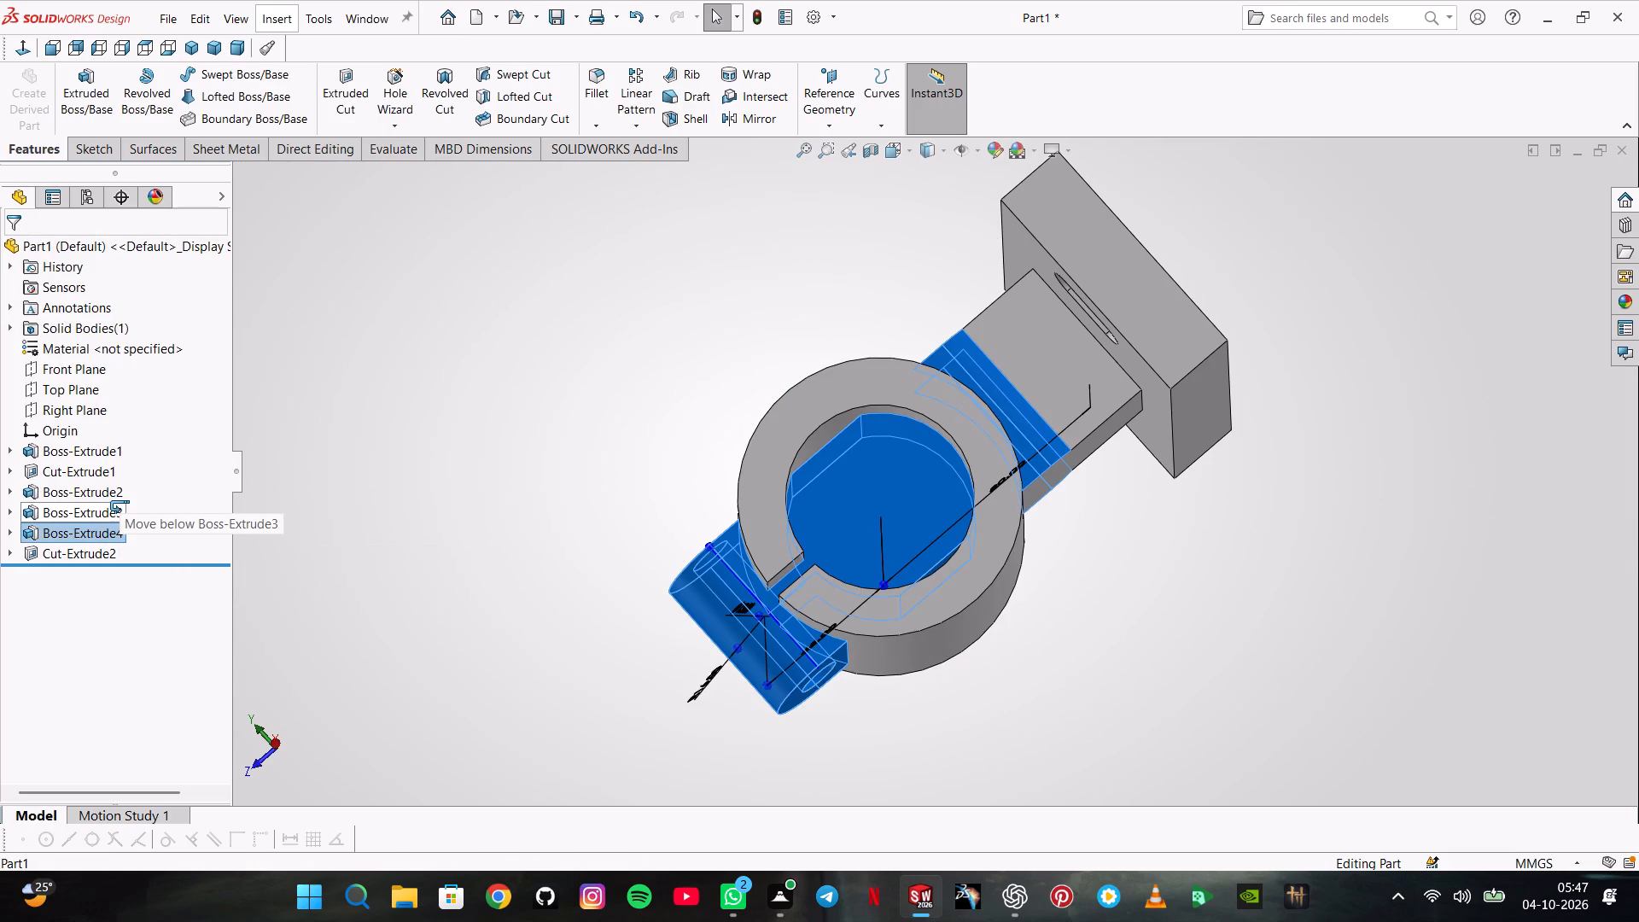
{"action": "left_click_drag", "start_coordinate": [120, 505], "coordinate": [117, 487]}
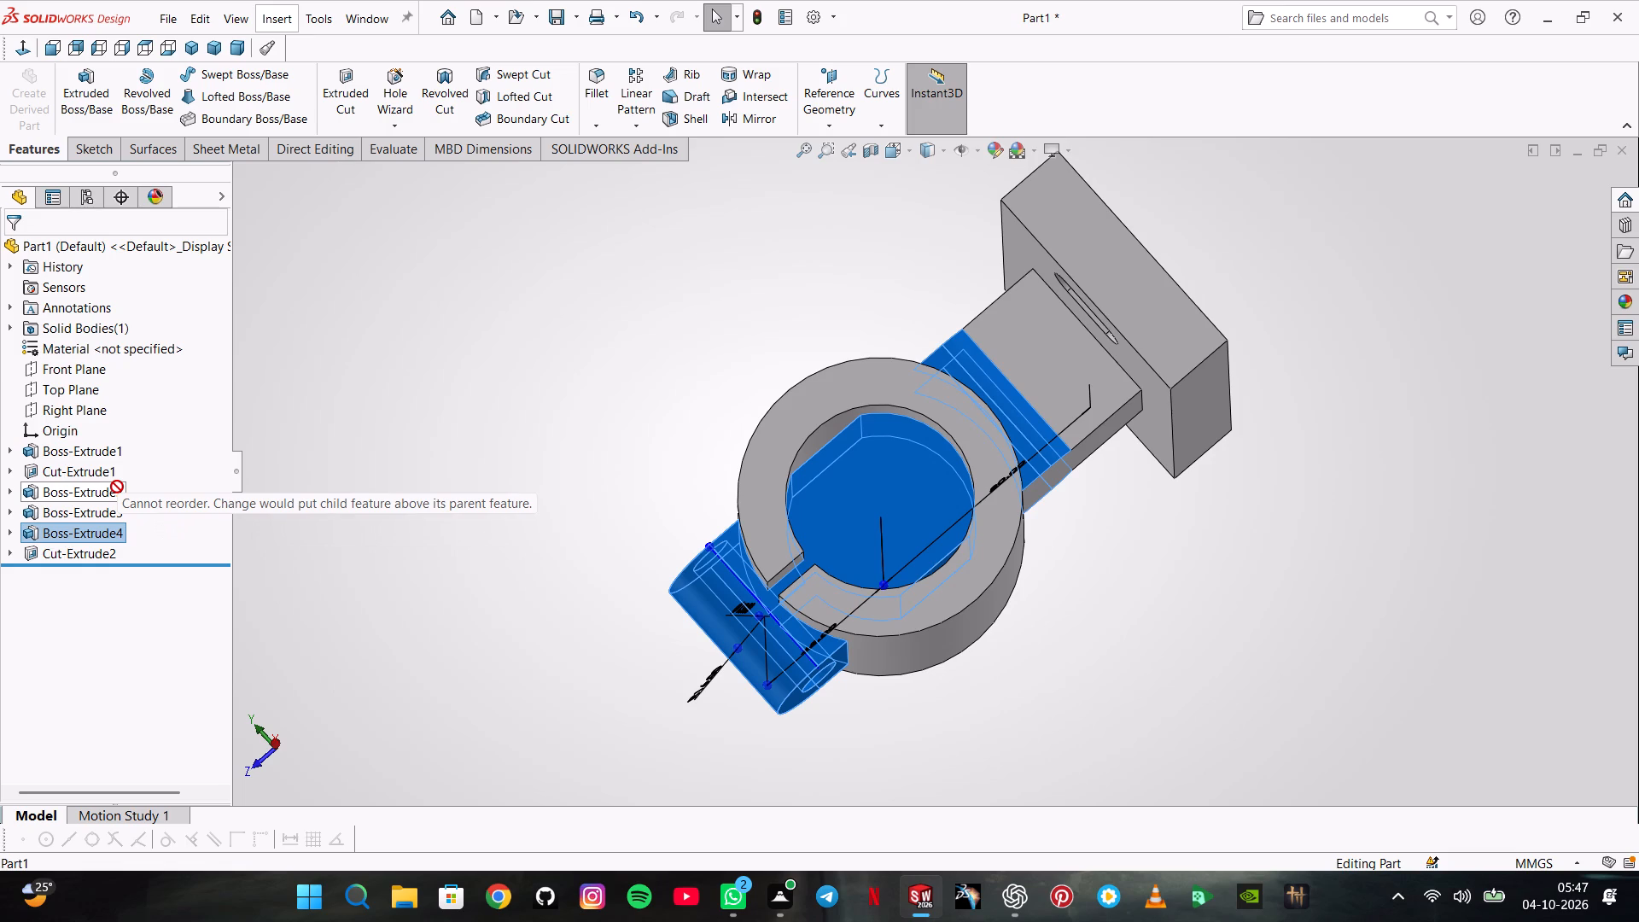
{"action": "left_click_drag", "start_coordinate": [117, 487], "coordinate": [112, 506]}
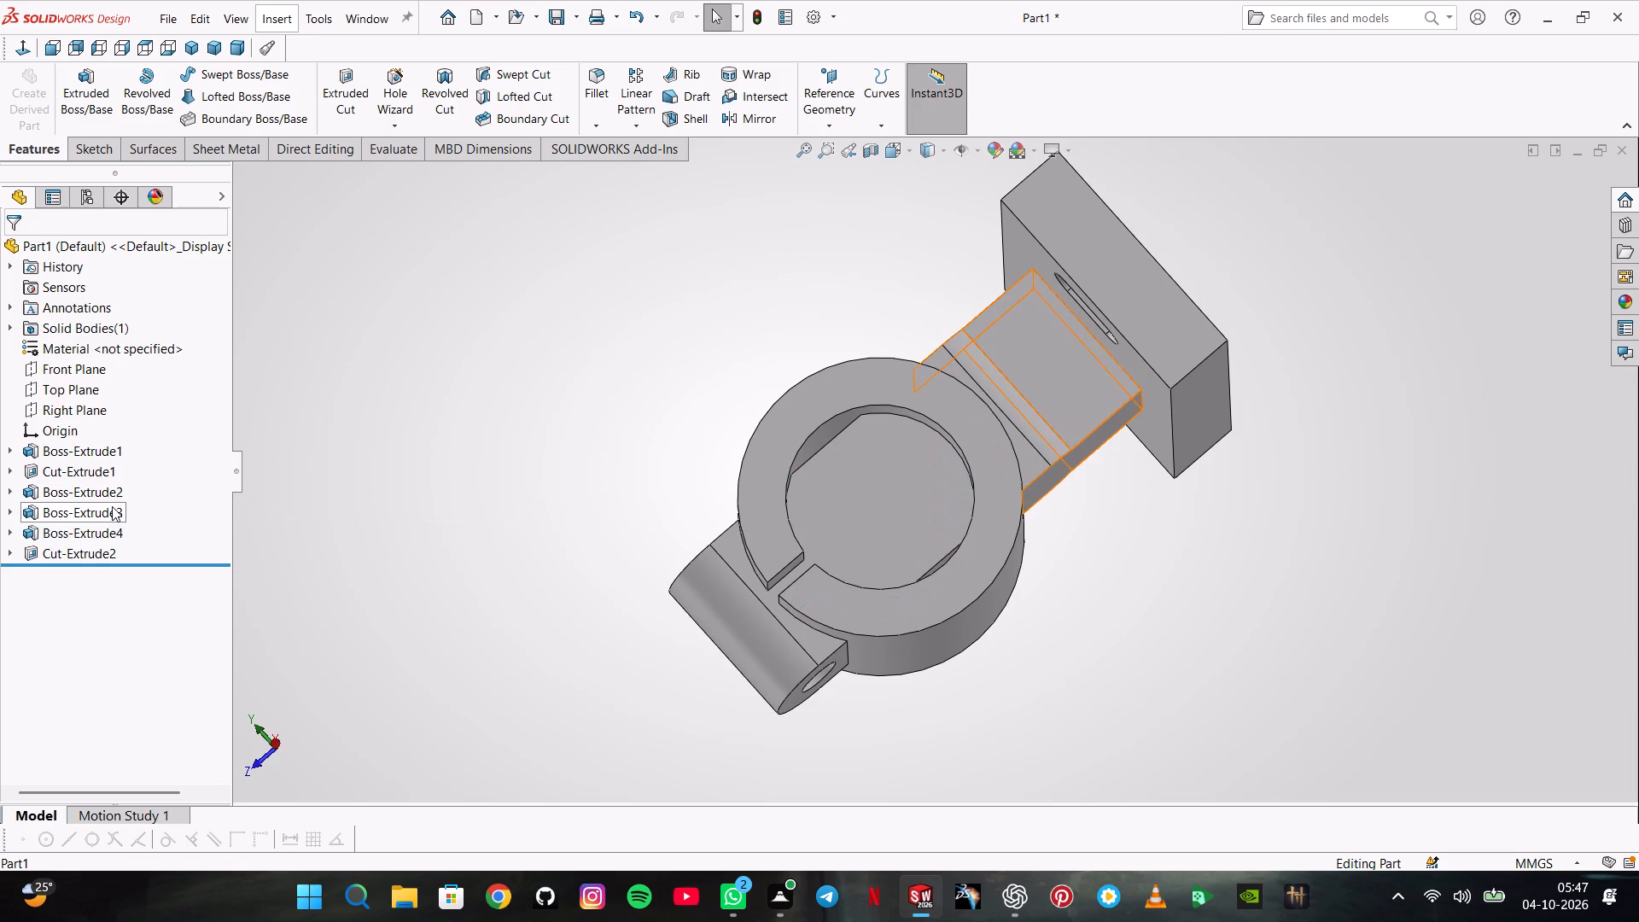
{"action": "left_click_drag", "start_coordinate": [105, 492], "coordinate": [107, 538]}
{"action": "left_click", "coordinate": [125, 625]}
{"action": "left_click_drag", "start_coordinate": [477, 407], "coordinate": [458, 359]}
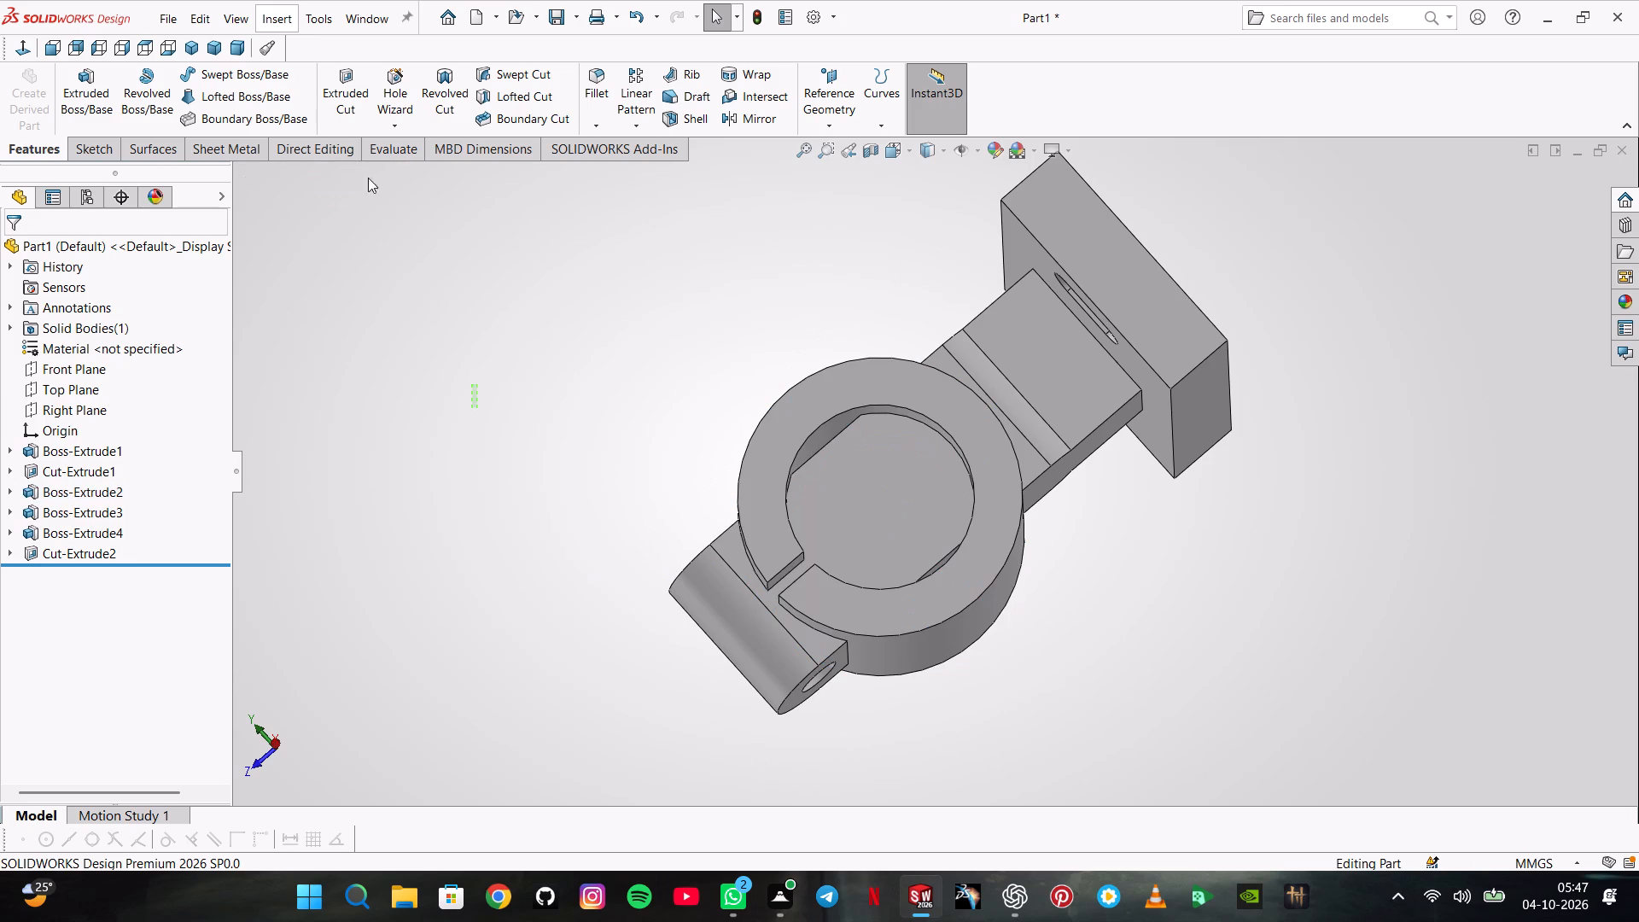
Start a cut sketch on the ring's flat face and convert the ring's inner 55 mm bore edge into it.
{"action": "left_click", "coordinate": [354, 96]}
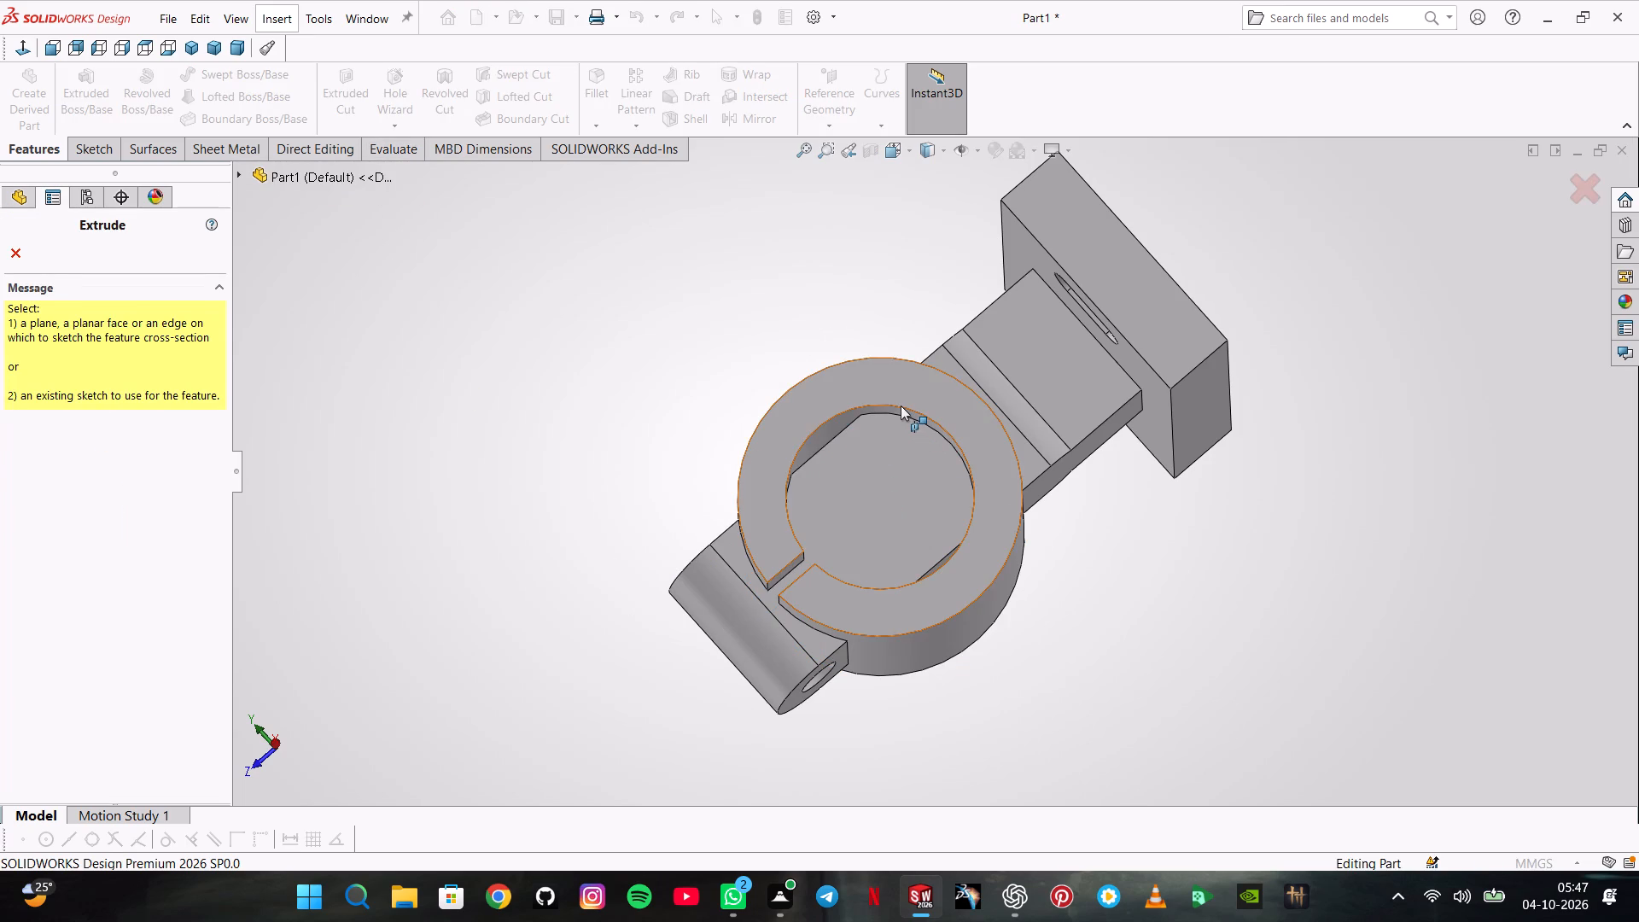
{"action": "left_click", "coordinate": [901, 406]}
{"action": "left_click", "coordinate": [881, 357]}
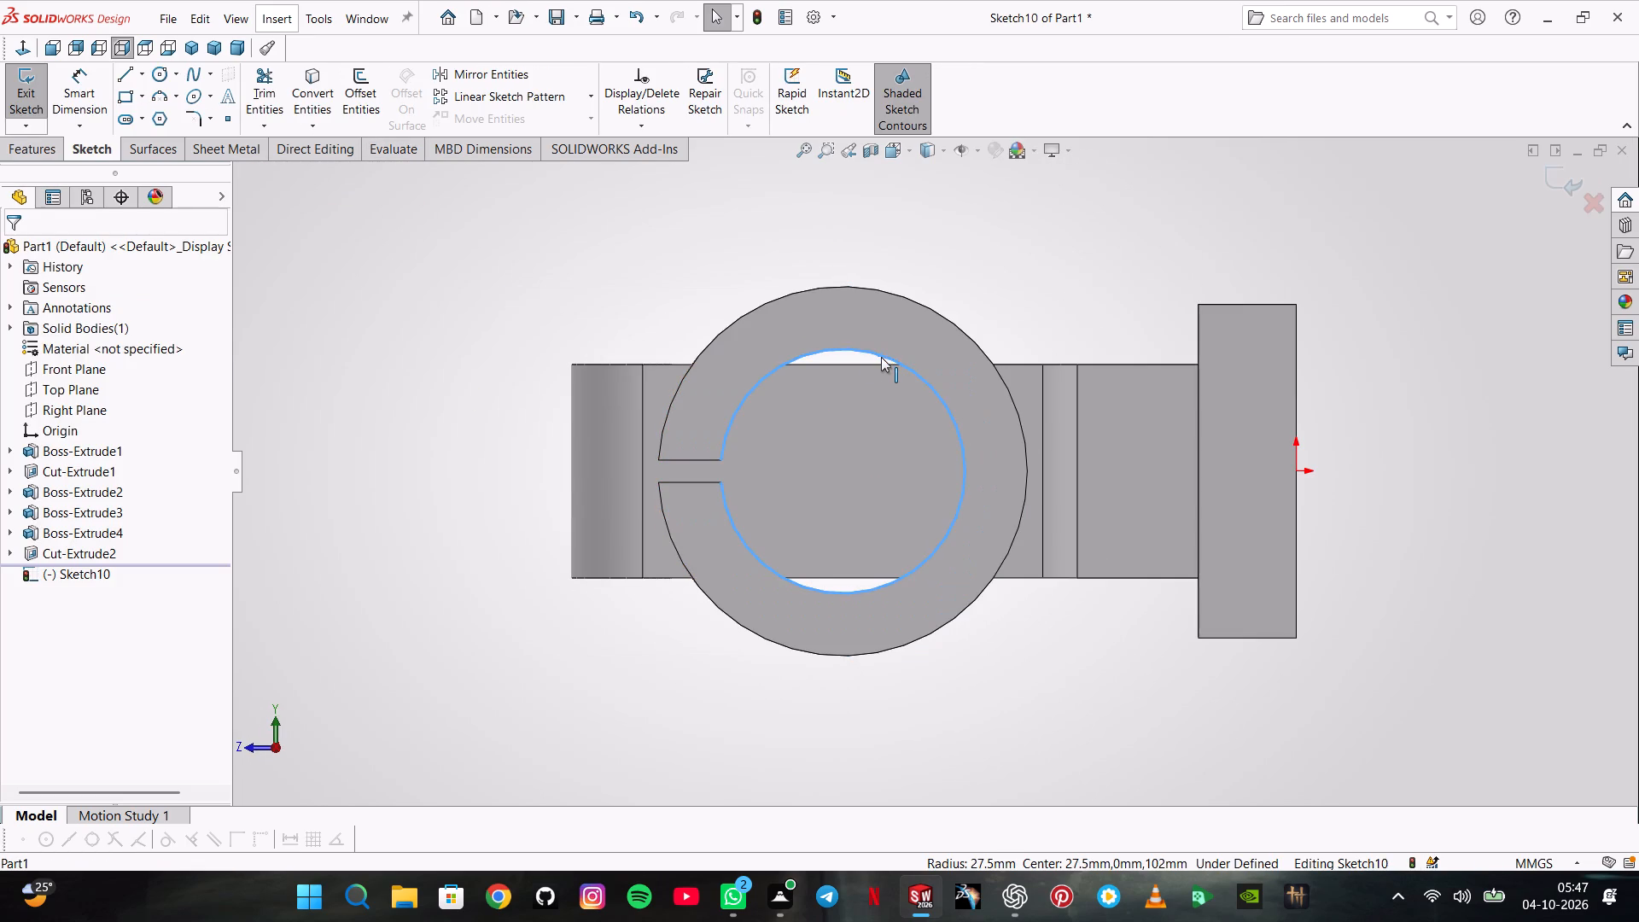
{"action": "left_click", "coordinate": [308, 93]}
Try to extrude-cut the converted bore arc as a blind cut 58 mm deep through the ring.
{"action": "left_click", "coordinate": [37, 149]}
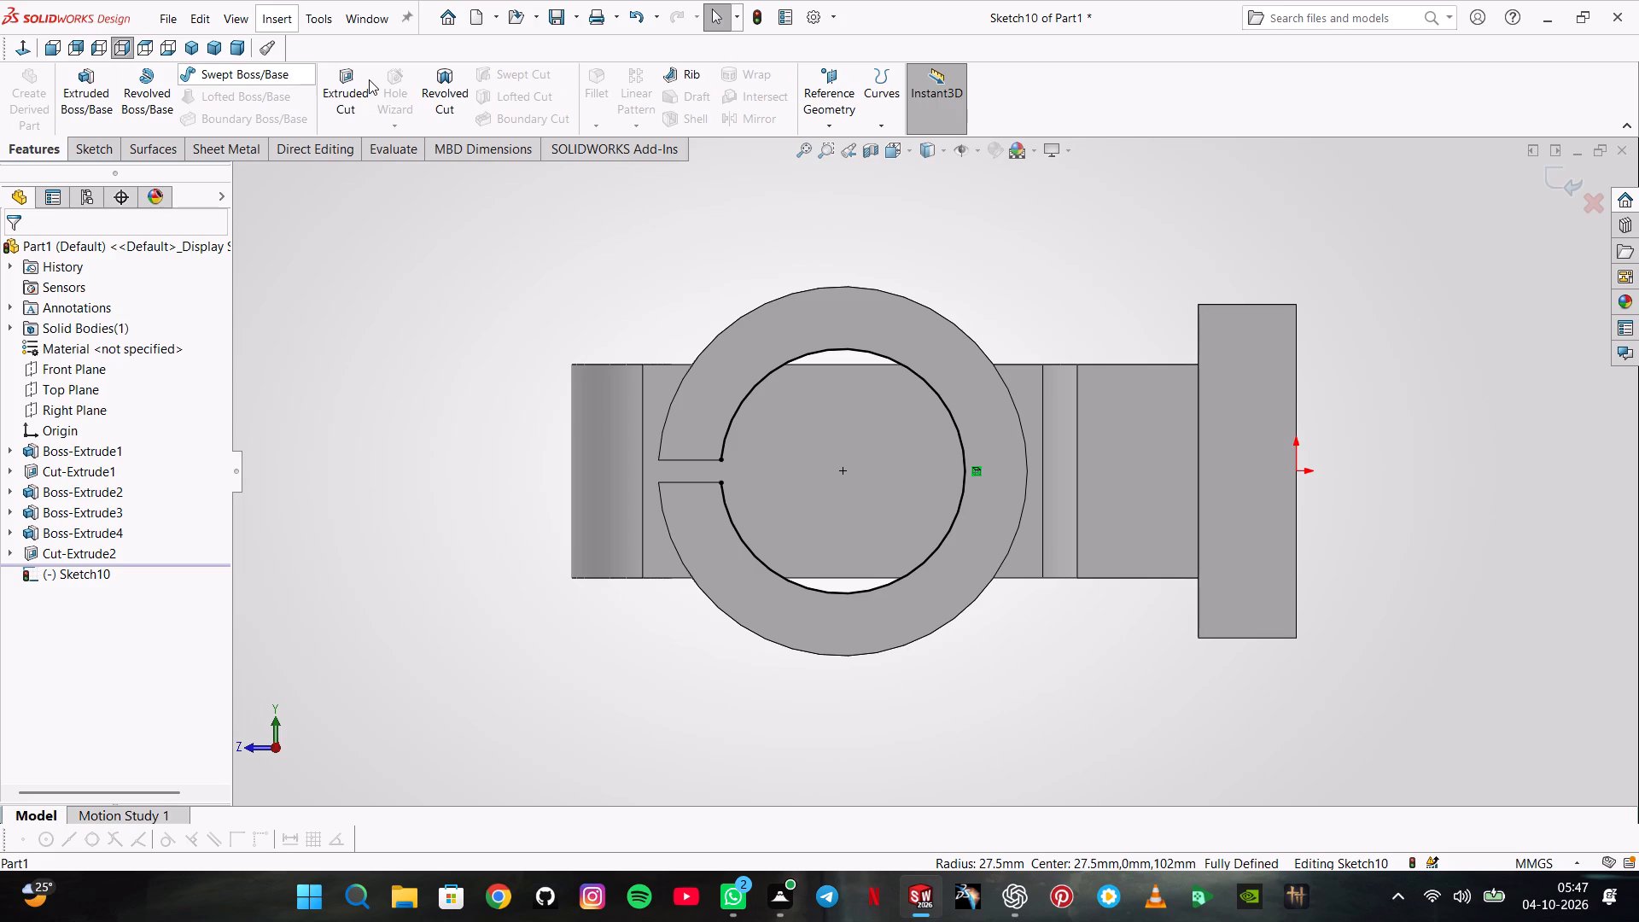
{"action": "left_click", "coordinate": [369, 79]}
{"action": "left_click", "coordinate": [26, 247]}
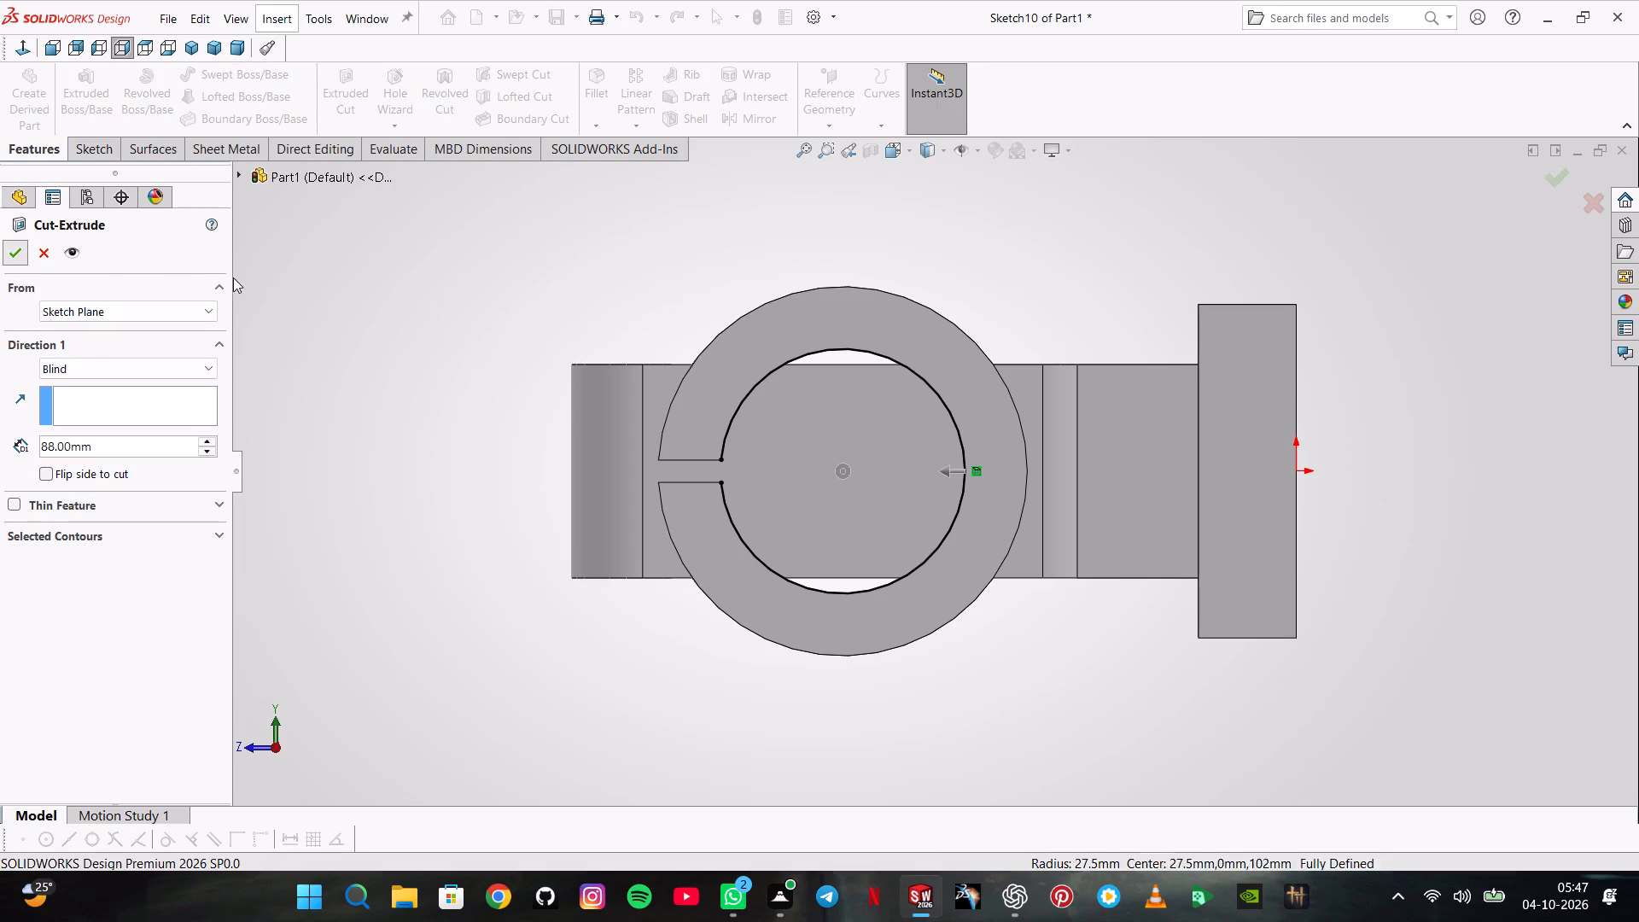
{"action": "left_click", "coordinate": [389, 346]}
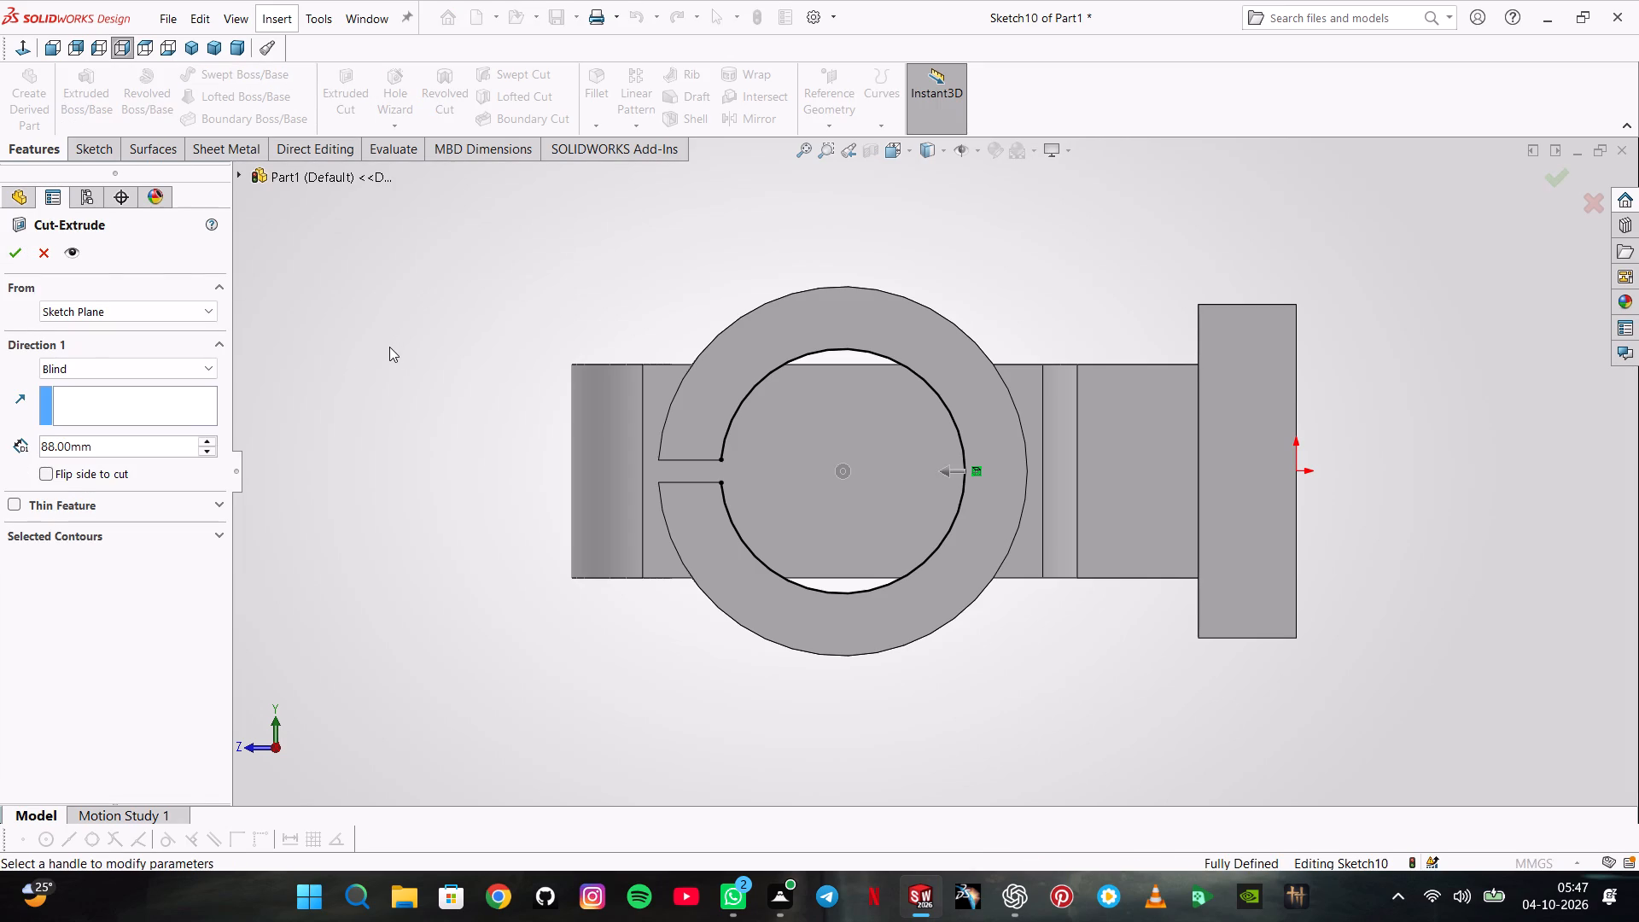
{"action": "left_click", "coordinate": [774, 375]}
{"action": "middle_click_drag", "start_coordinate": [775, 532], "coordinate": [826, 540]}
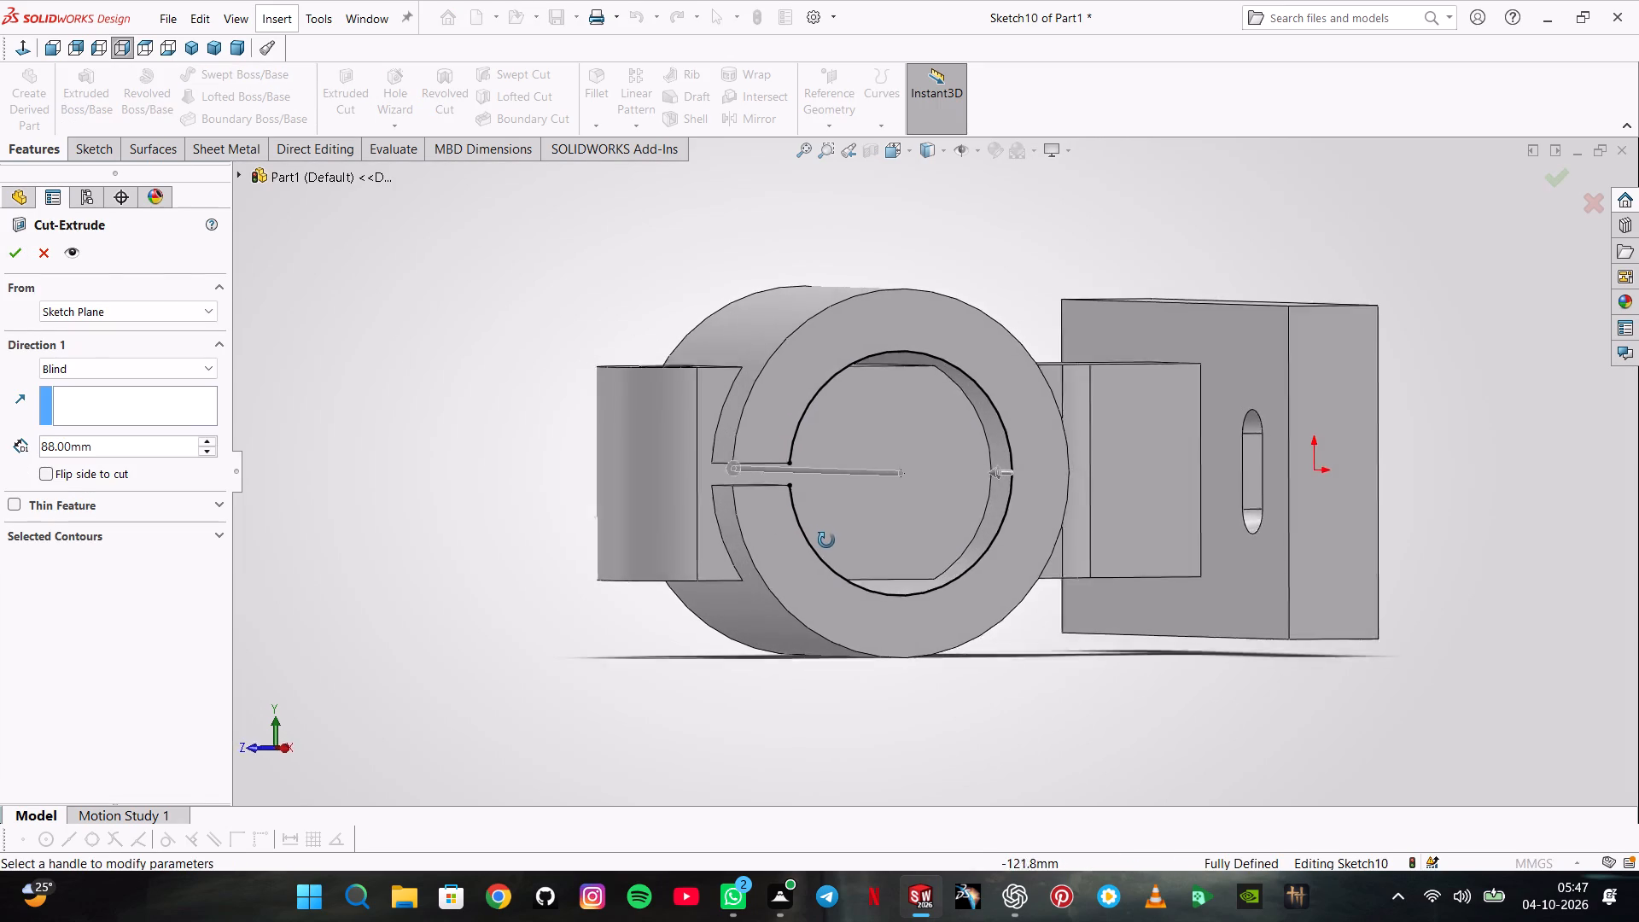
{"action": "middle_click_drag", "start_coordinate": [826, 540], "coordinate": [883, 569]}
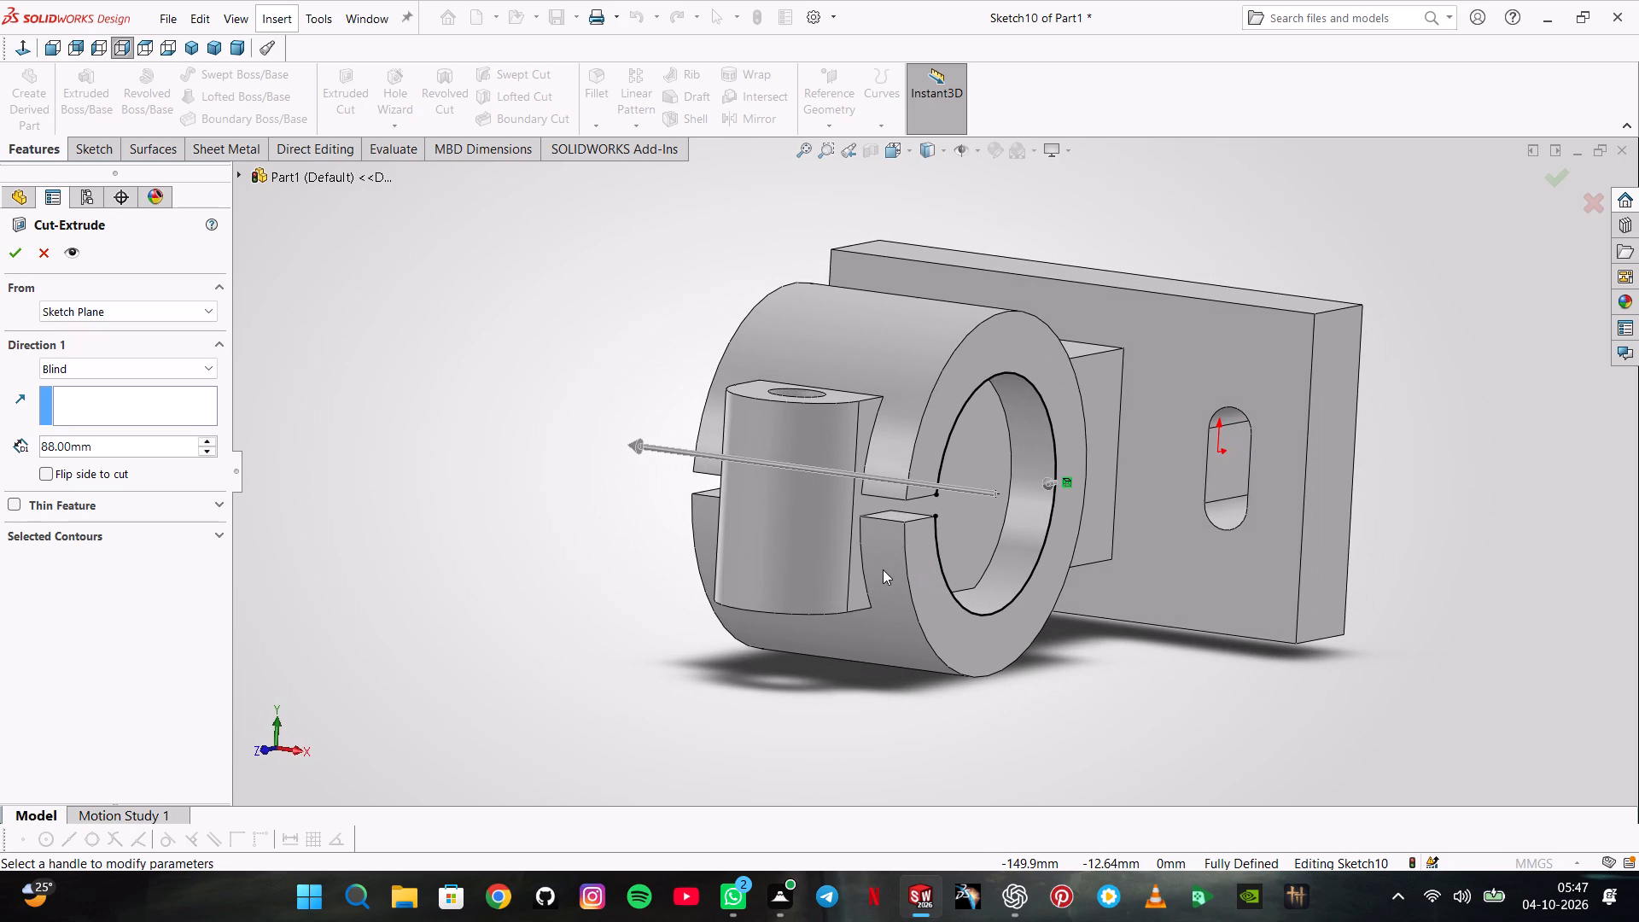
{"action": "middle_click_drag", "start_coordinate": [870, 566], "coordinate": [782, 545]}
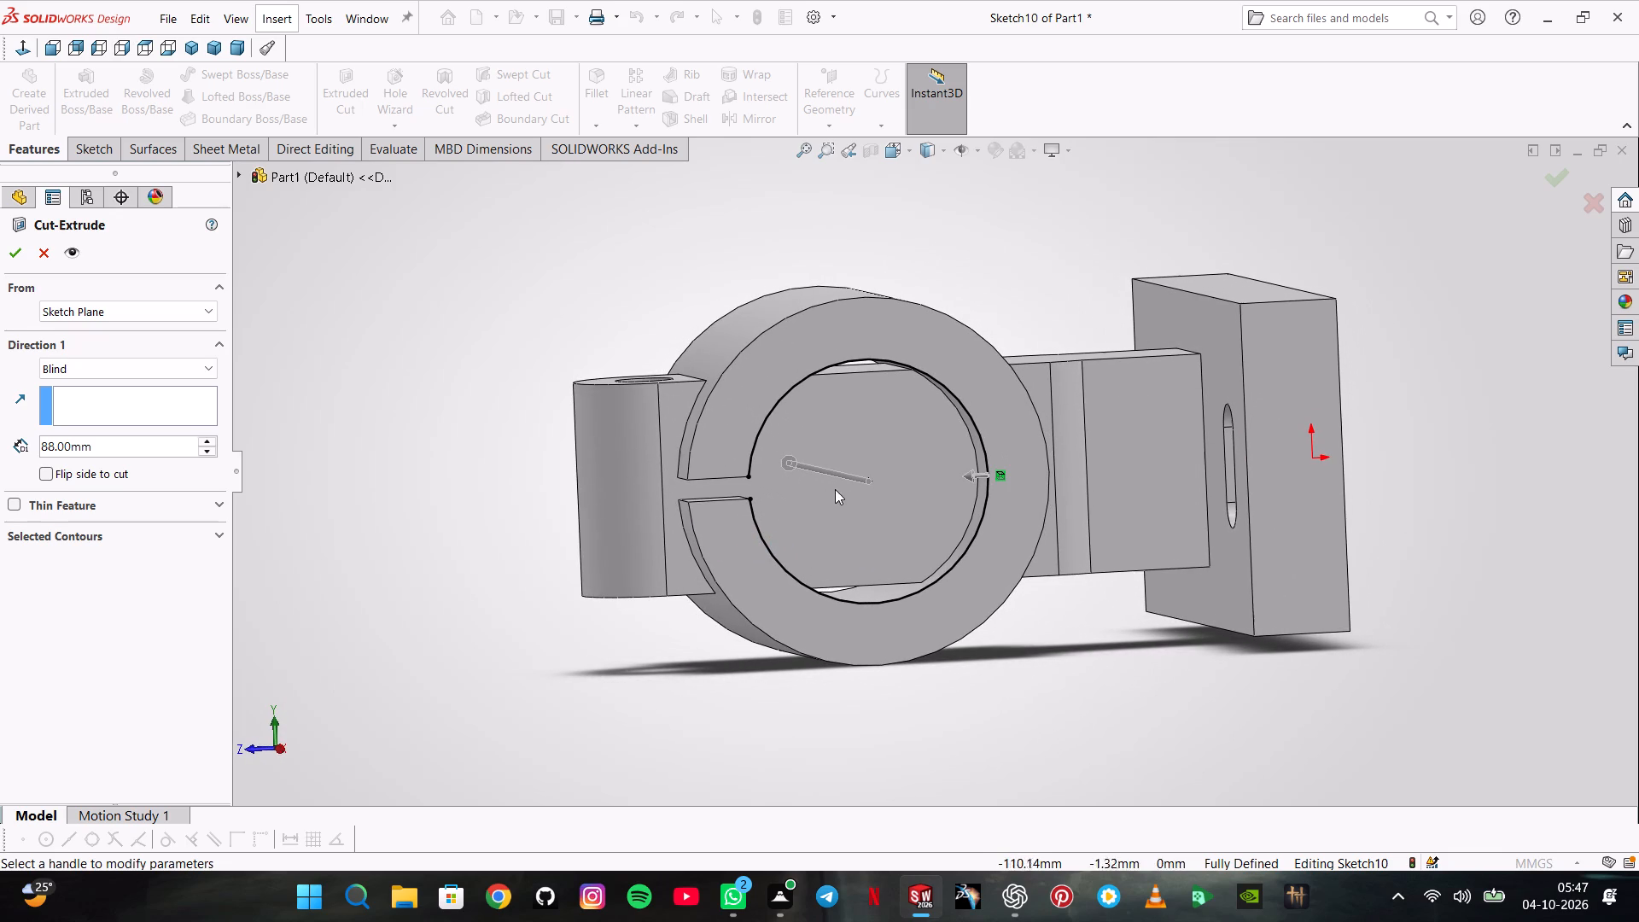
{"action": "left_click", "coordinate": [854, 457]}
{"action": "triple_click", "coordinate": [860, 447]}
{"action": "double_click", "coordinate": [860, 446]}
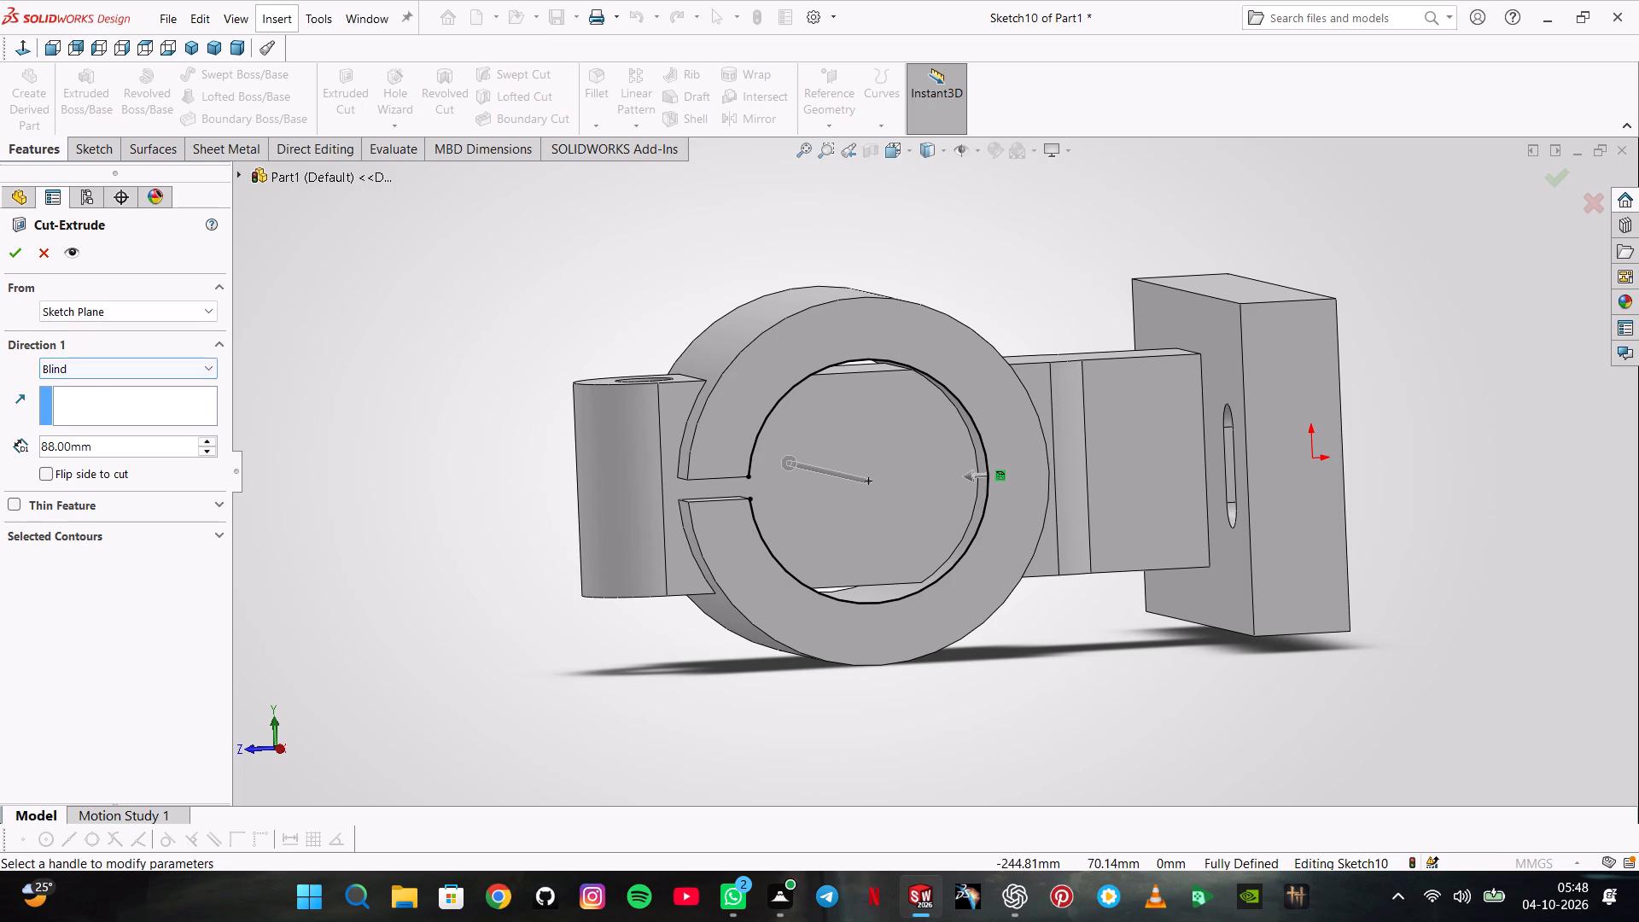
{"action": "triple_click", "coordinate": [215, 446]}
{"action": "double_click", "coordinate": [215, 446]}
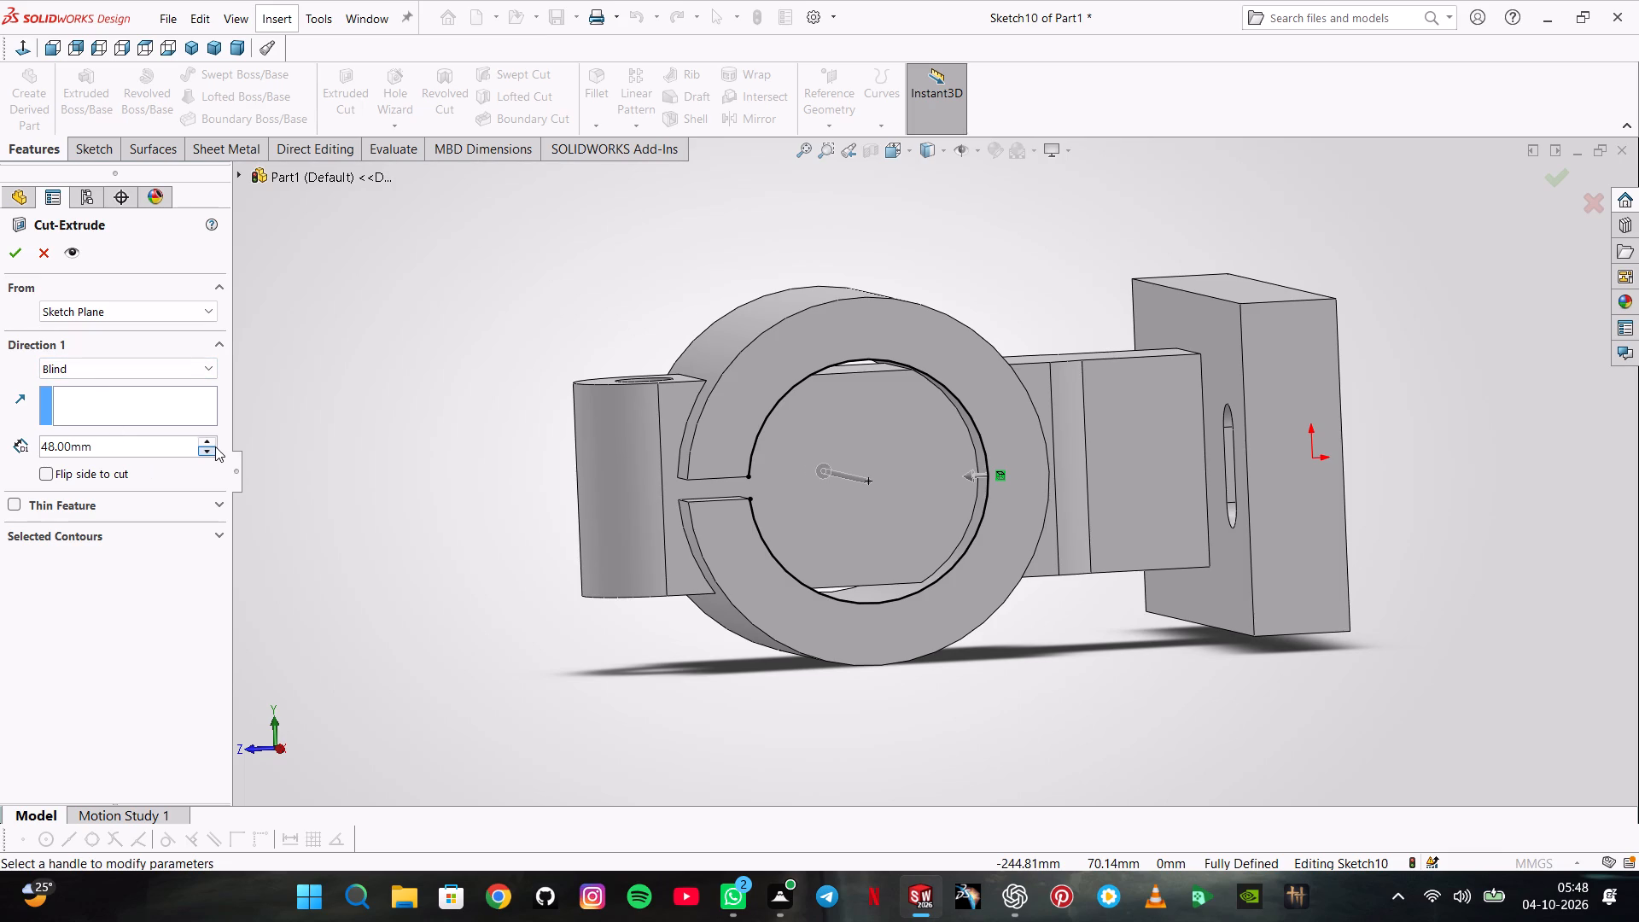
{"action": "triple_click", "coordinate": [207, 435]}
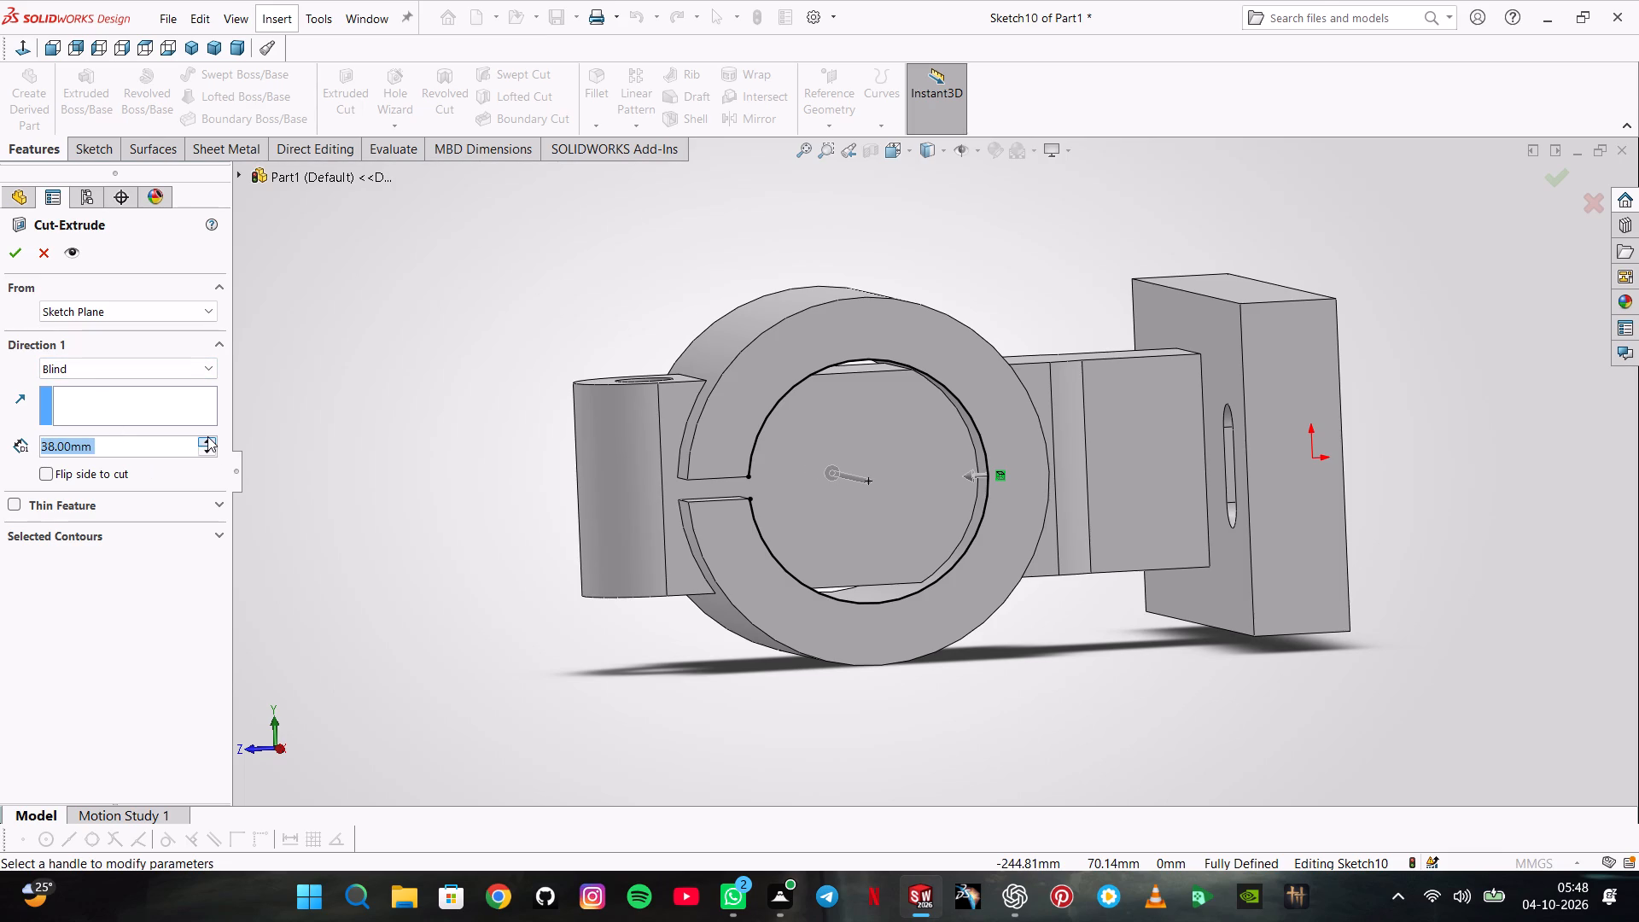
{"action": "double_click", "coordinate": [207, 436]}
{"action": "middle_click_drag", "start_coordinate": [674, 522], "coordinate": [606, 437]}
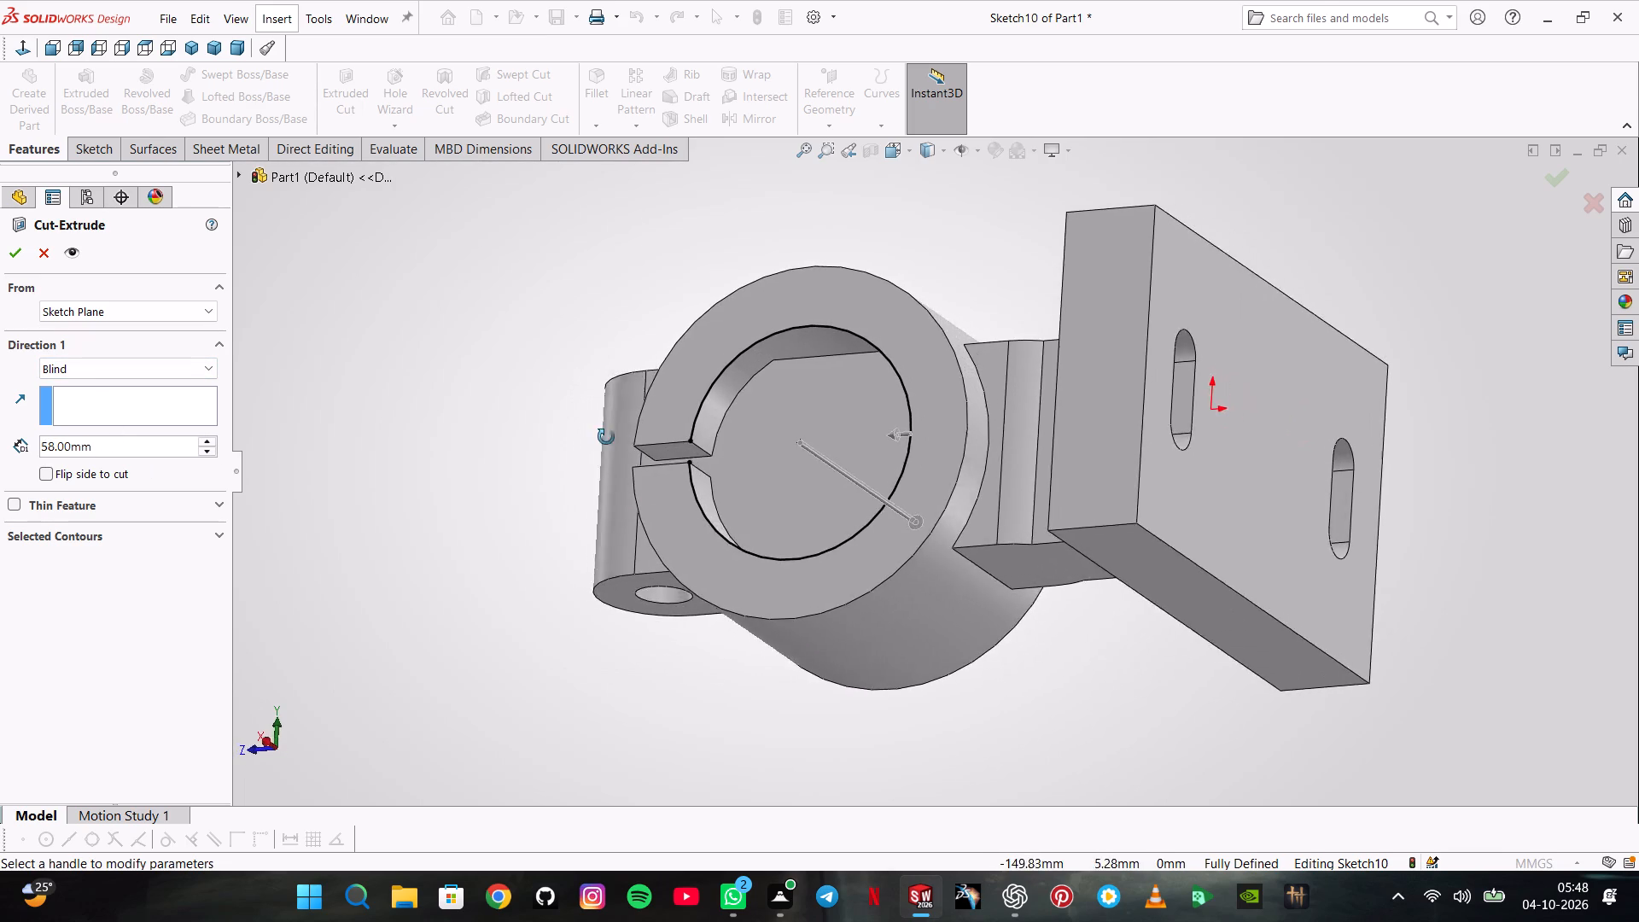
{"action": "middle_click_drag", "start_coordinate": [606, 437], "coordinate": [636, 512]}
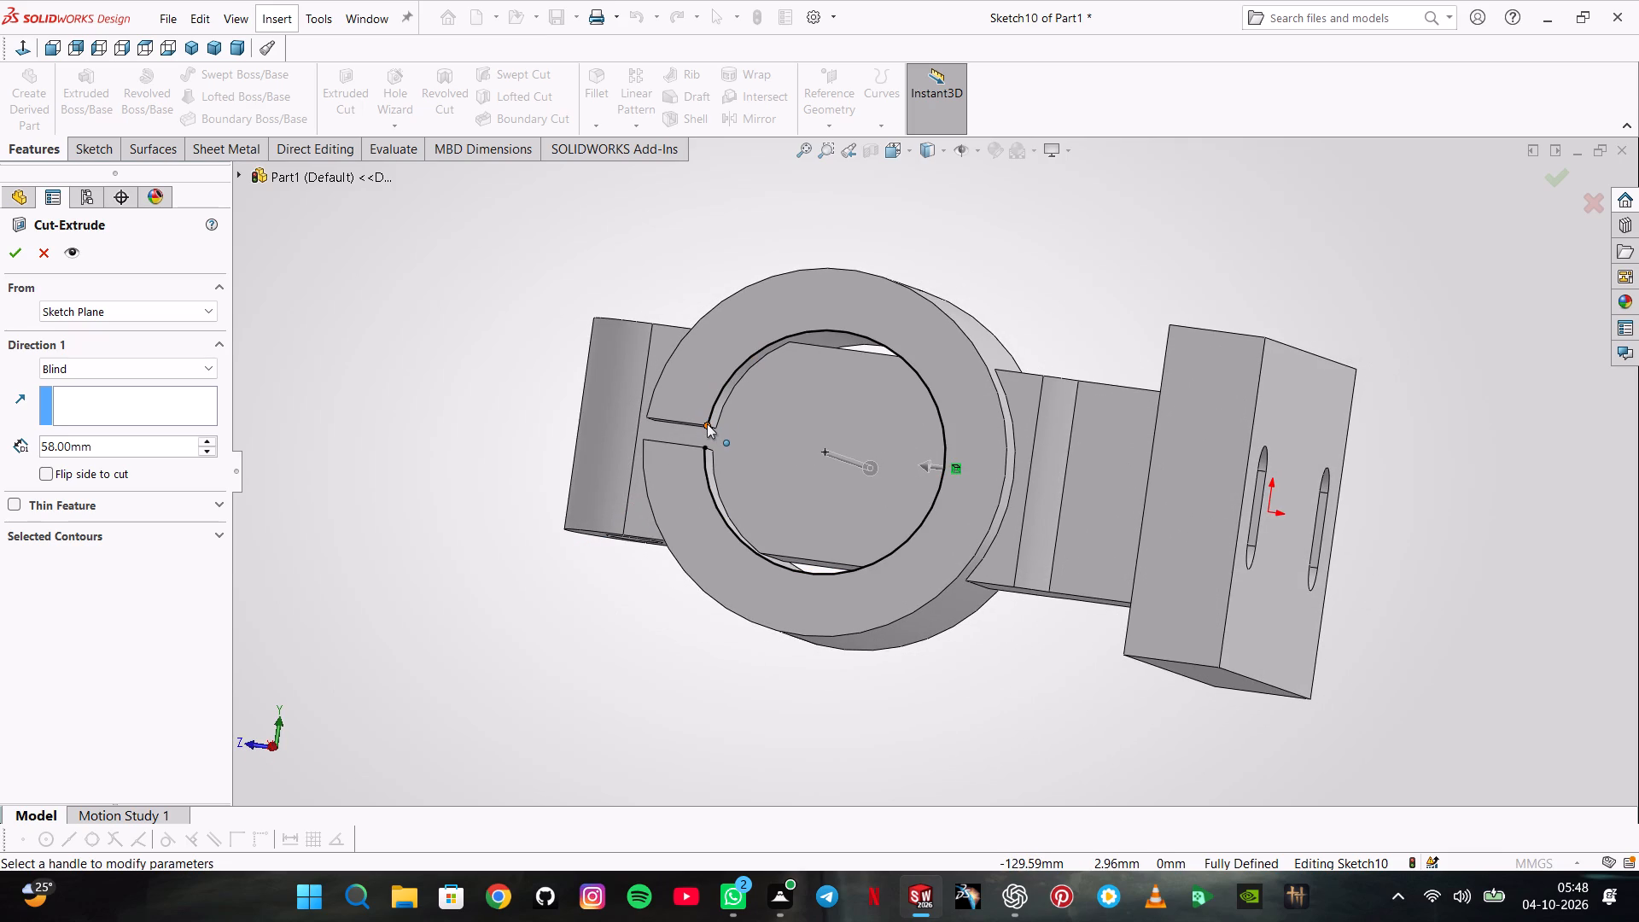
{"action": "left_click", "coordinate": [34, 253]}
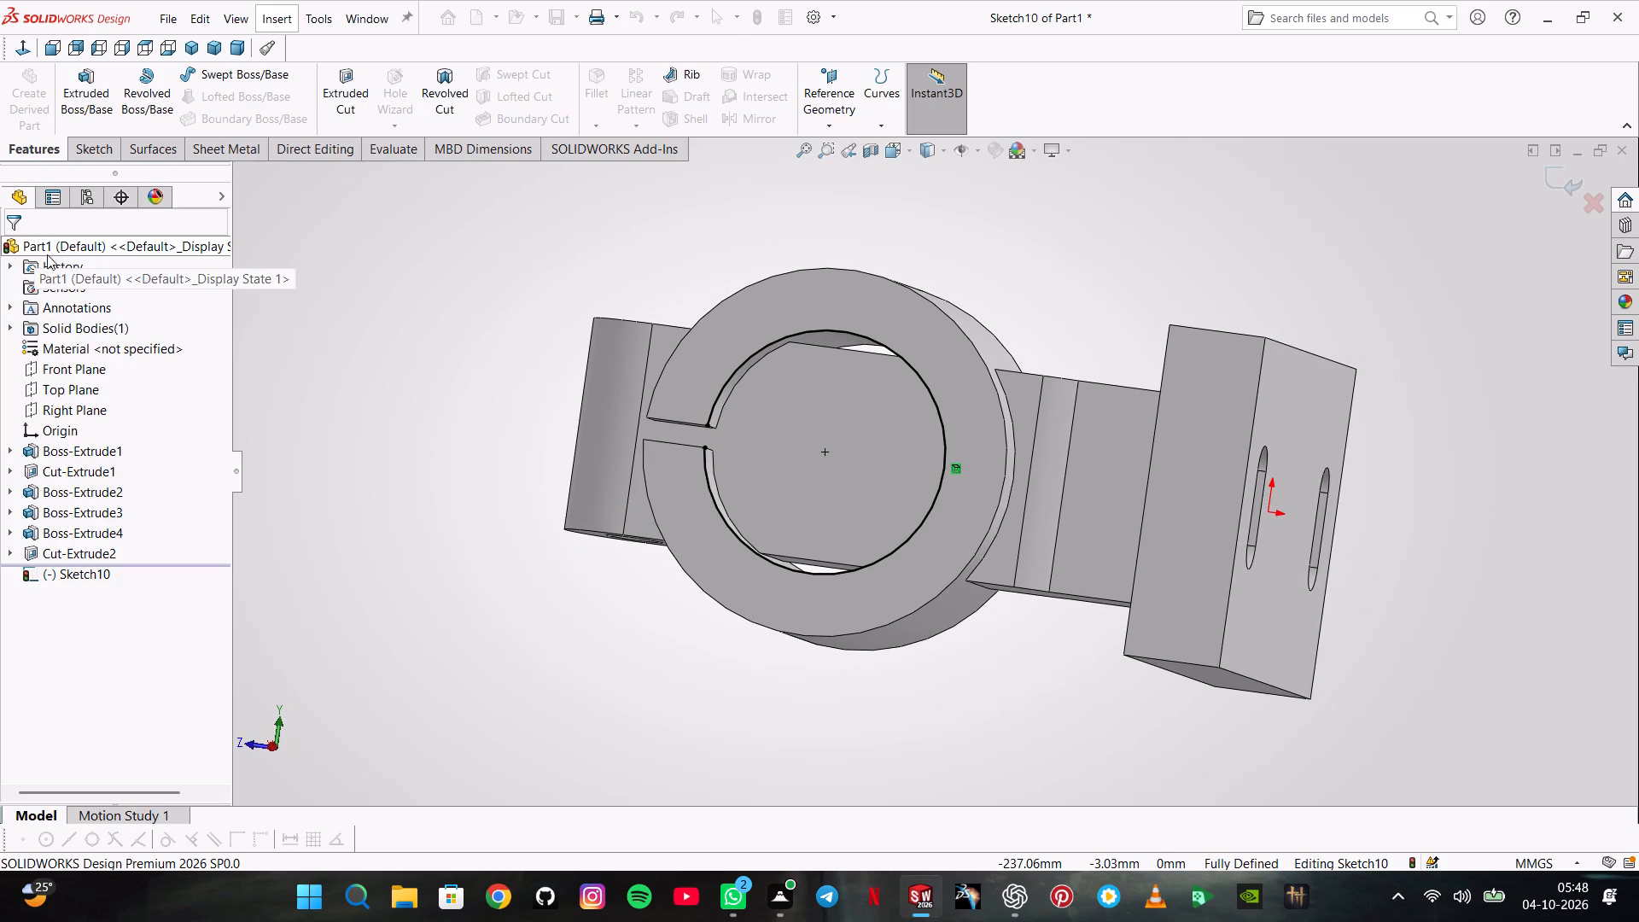
Convert the lower edge of the ring's slit and the lug's outer long edge into the cut sketch.
{"action": "left_click", "coordinate": [87, 162]}
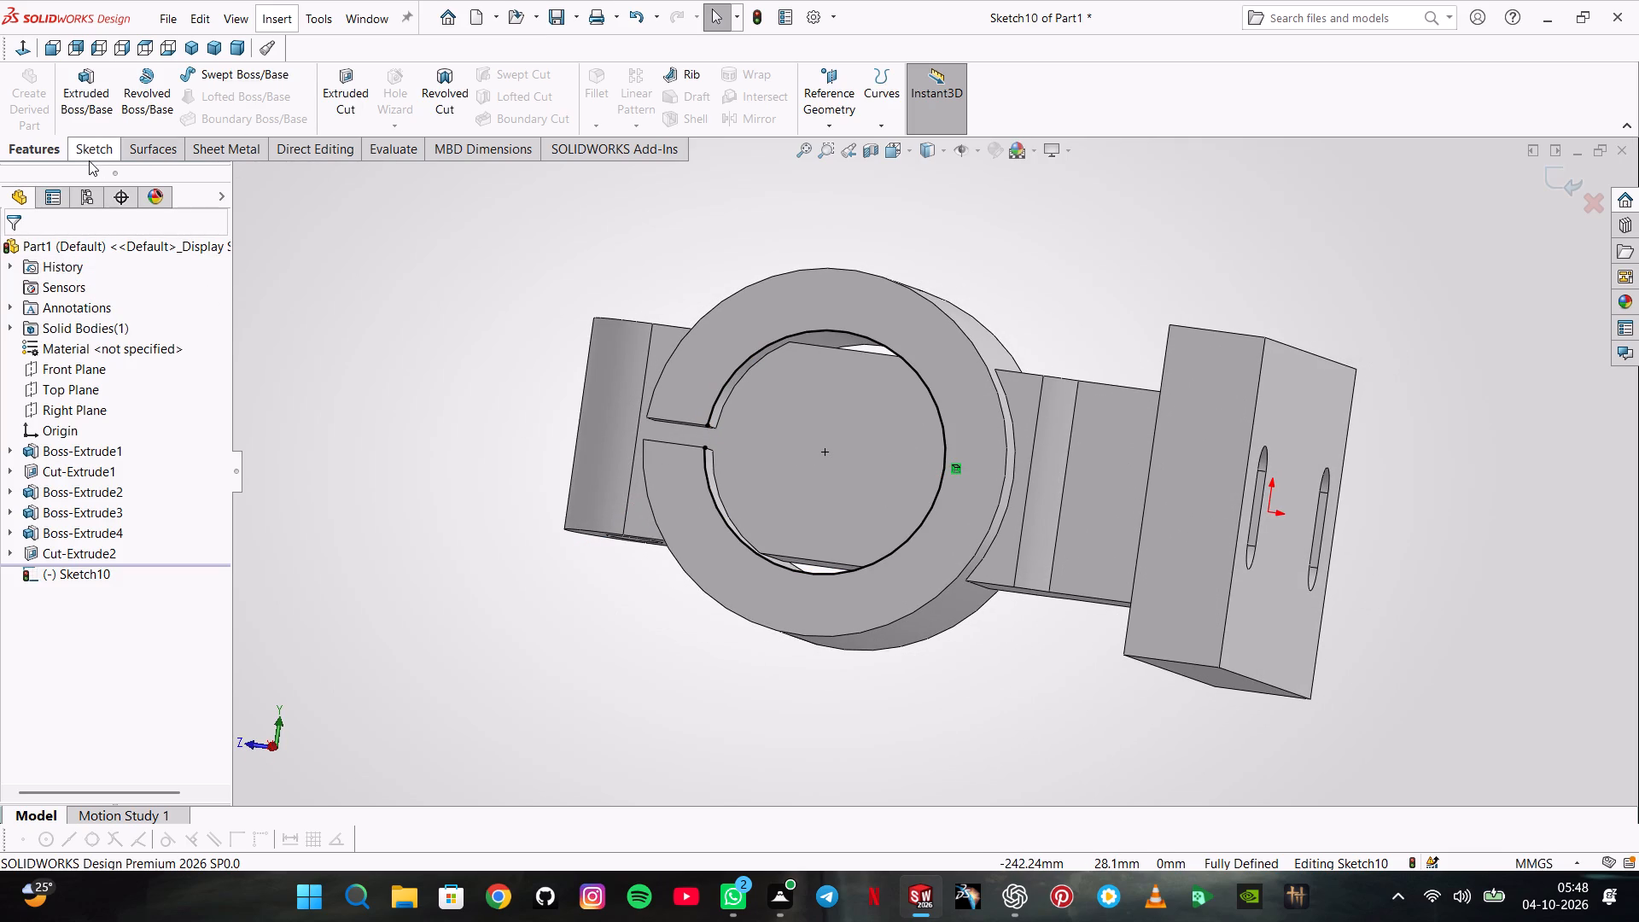
{"action": "left_click", "coordinate": [92, 156]}
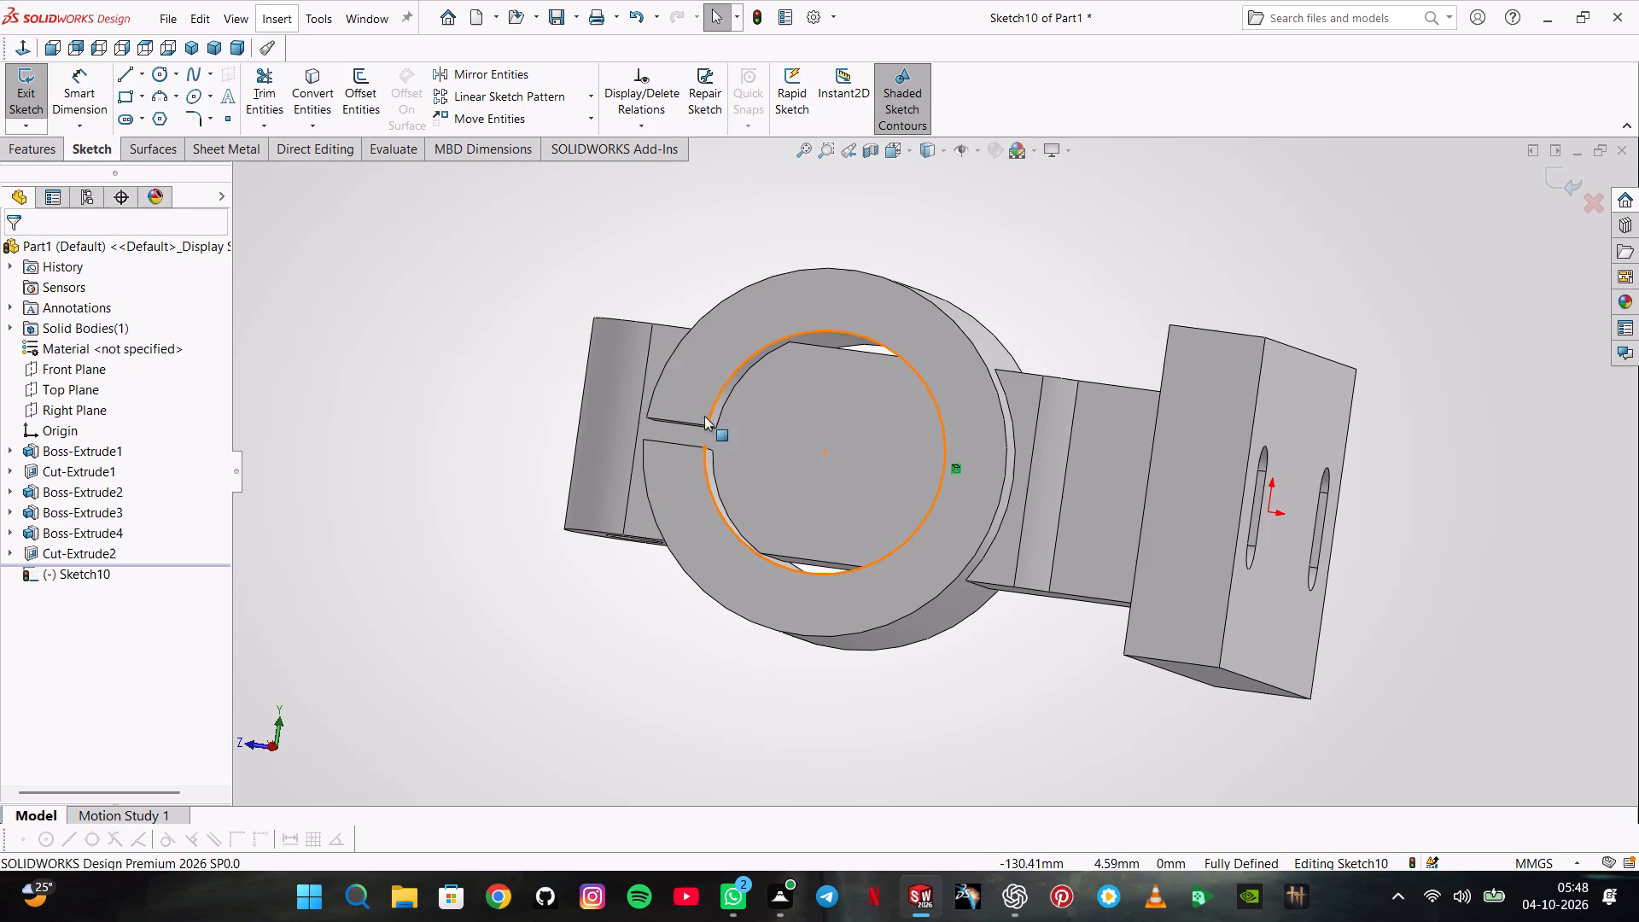
{"action": "left_click", "coordinate": [694, 421]}
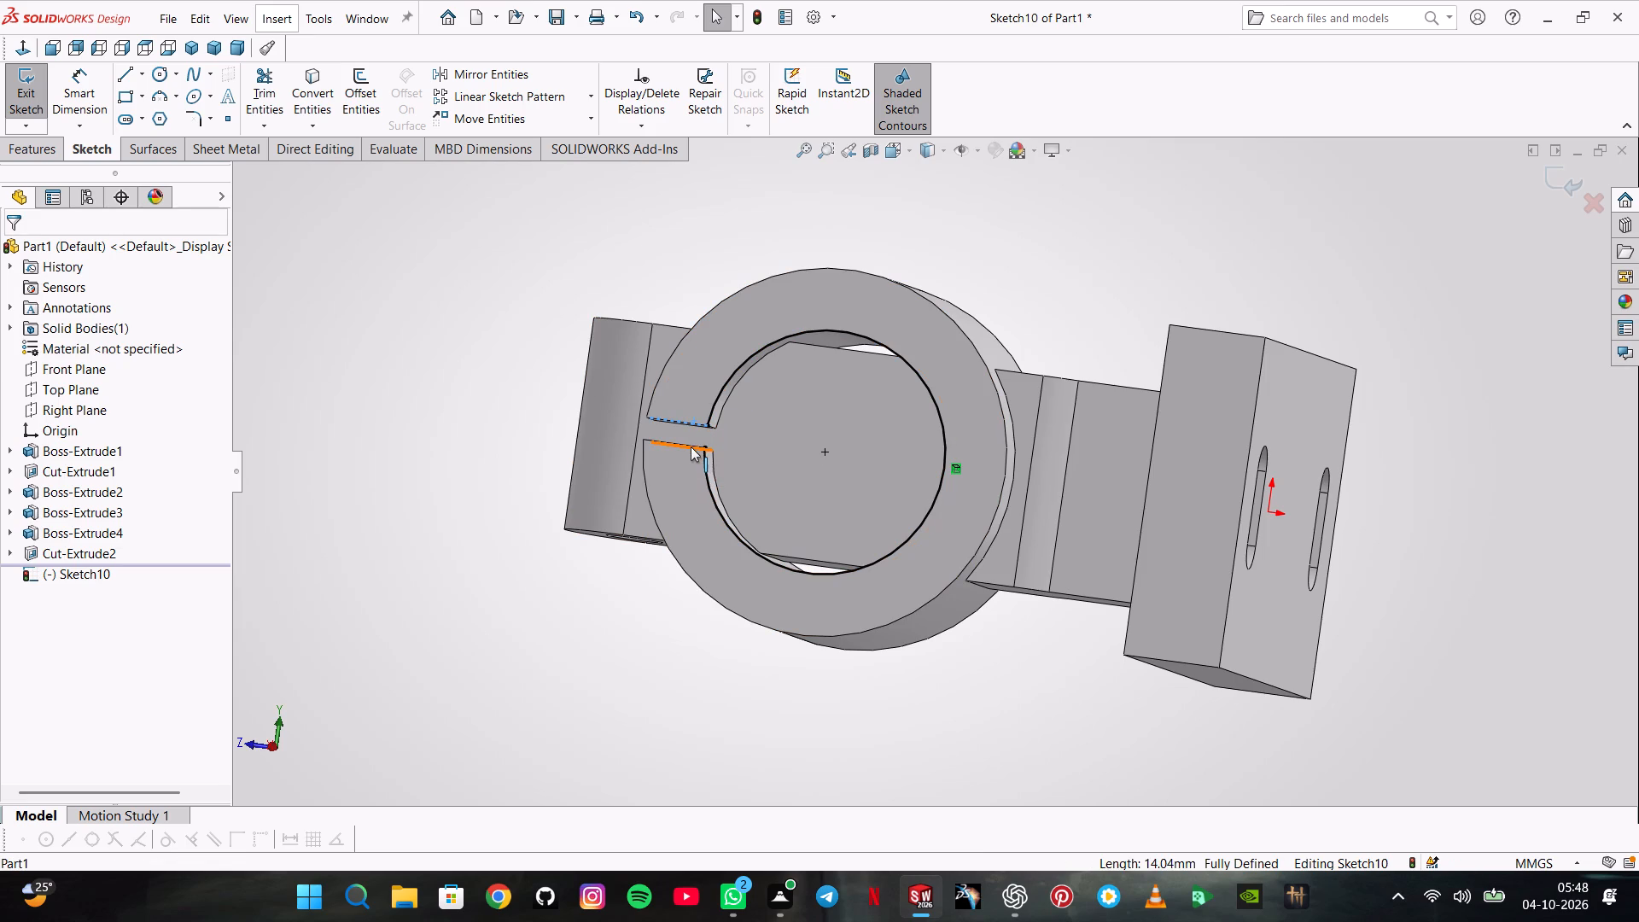
{"action": "left_click", "coordinate": [691, 446]}
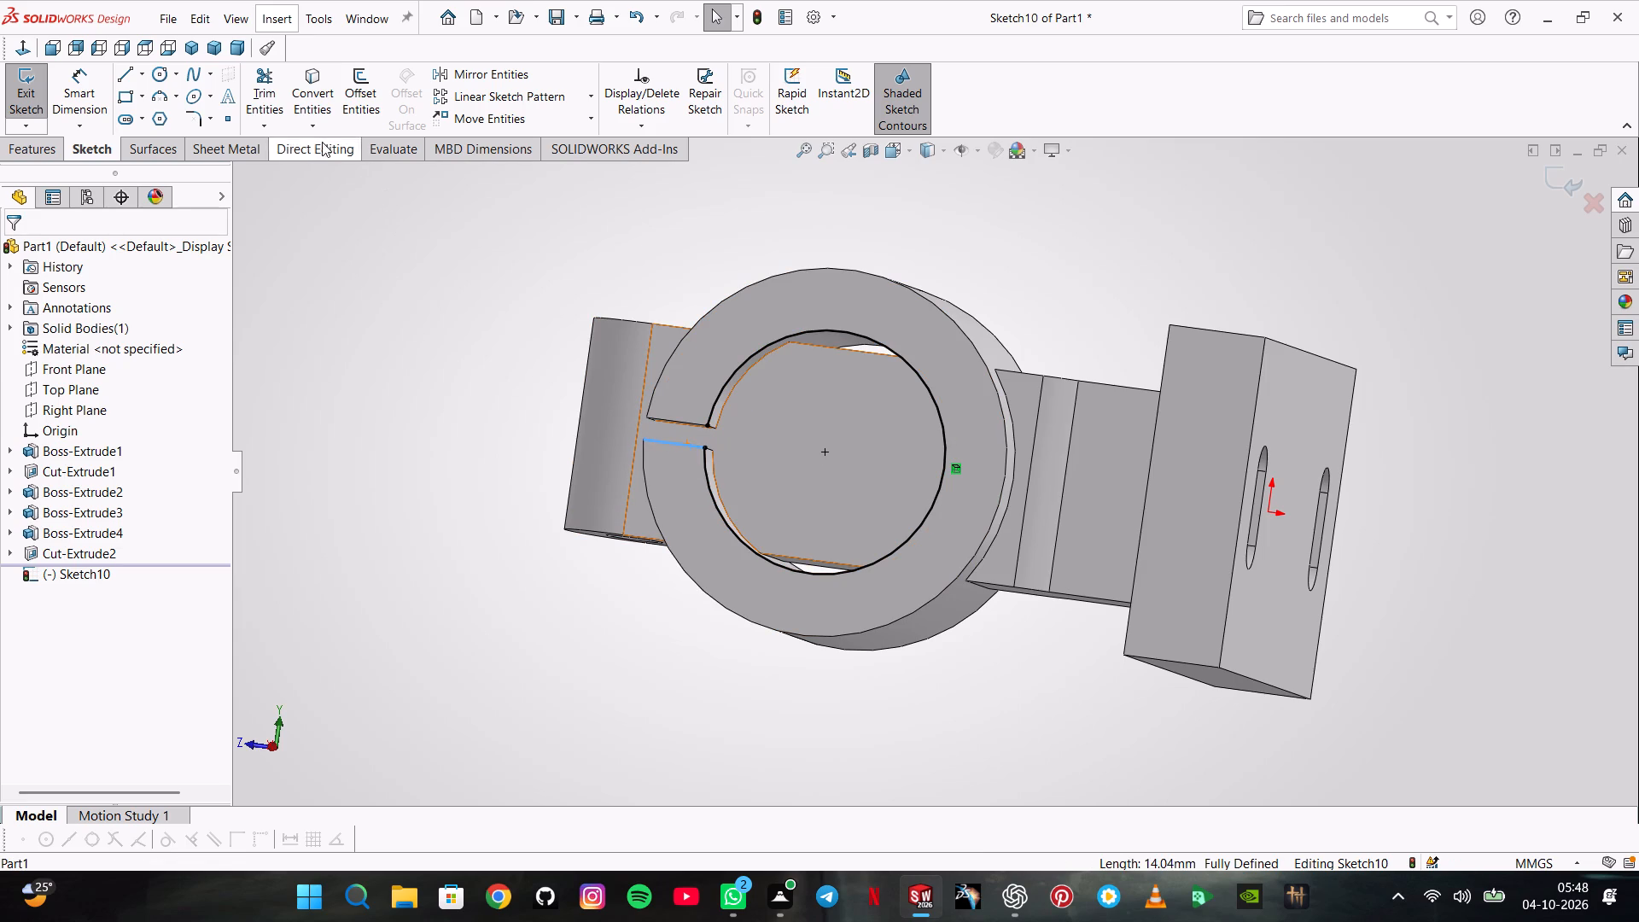
{"action": "left_click", "coordinate": [302, 112]}
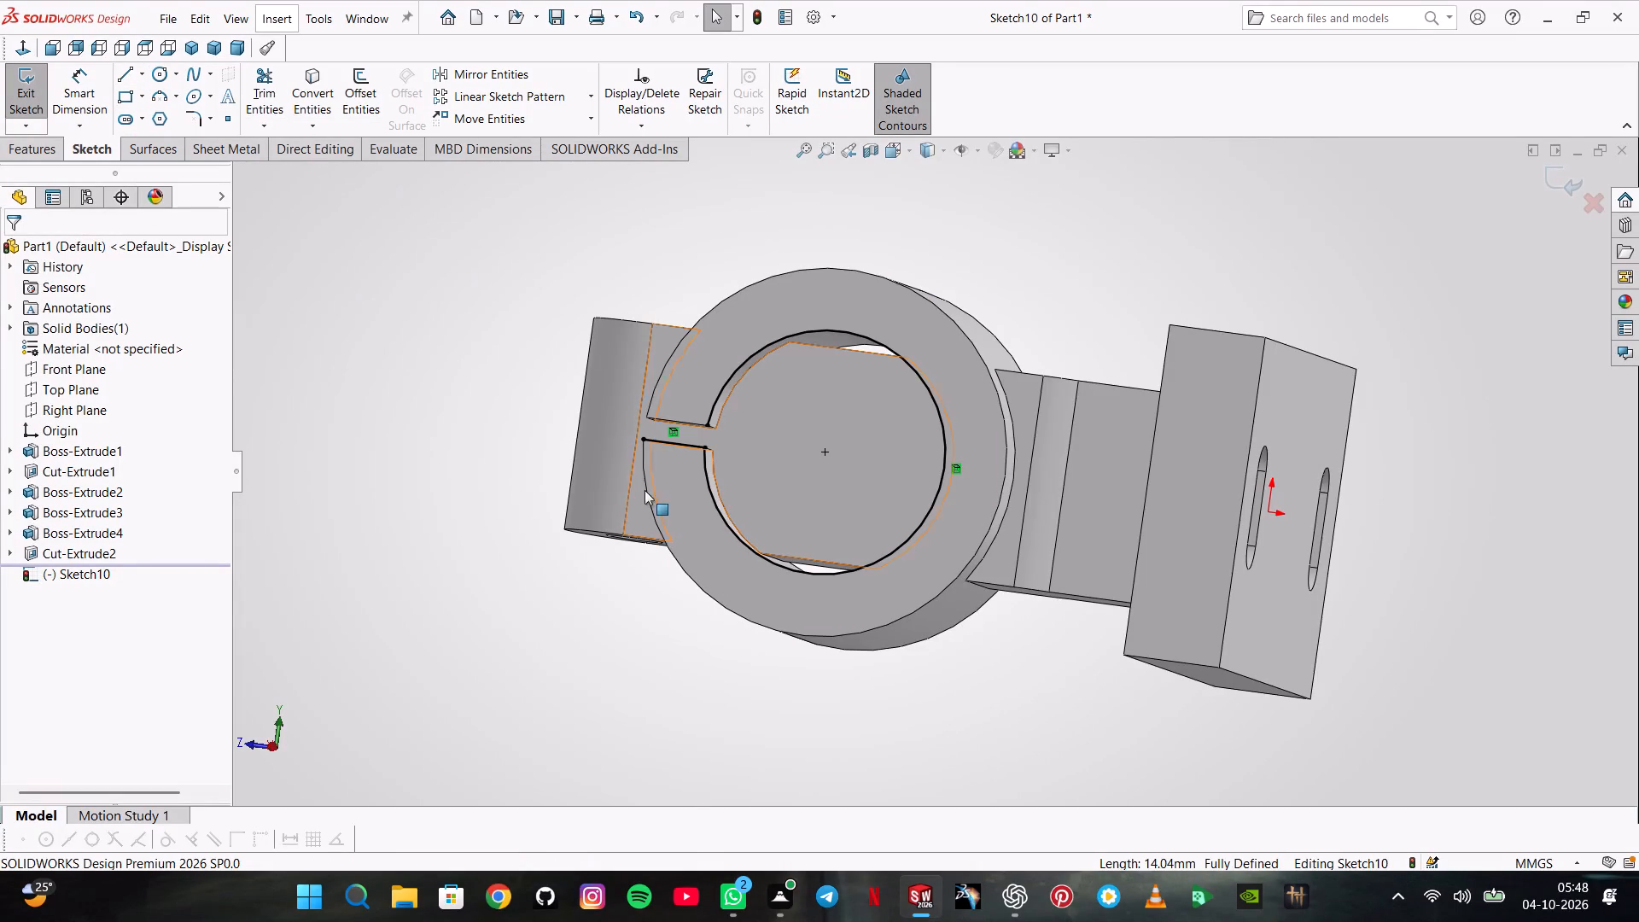
{"action": "left_click", "coordinate": [572, 467]}
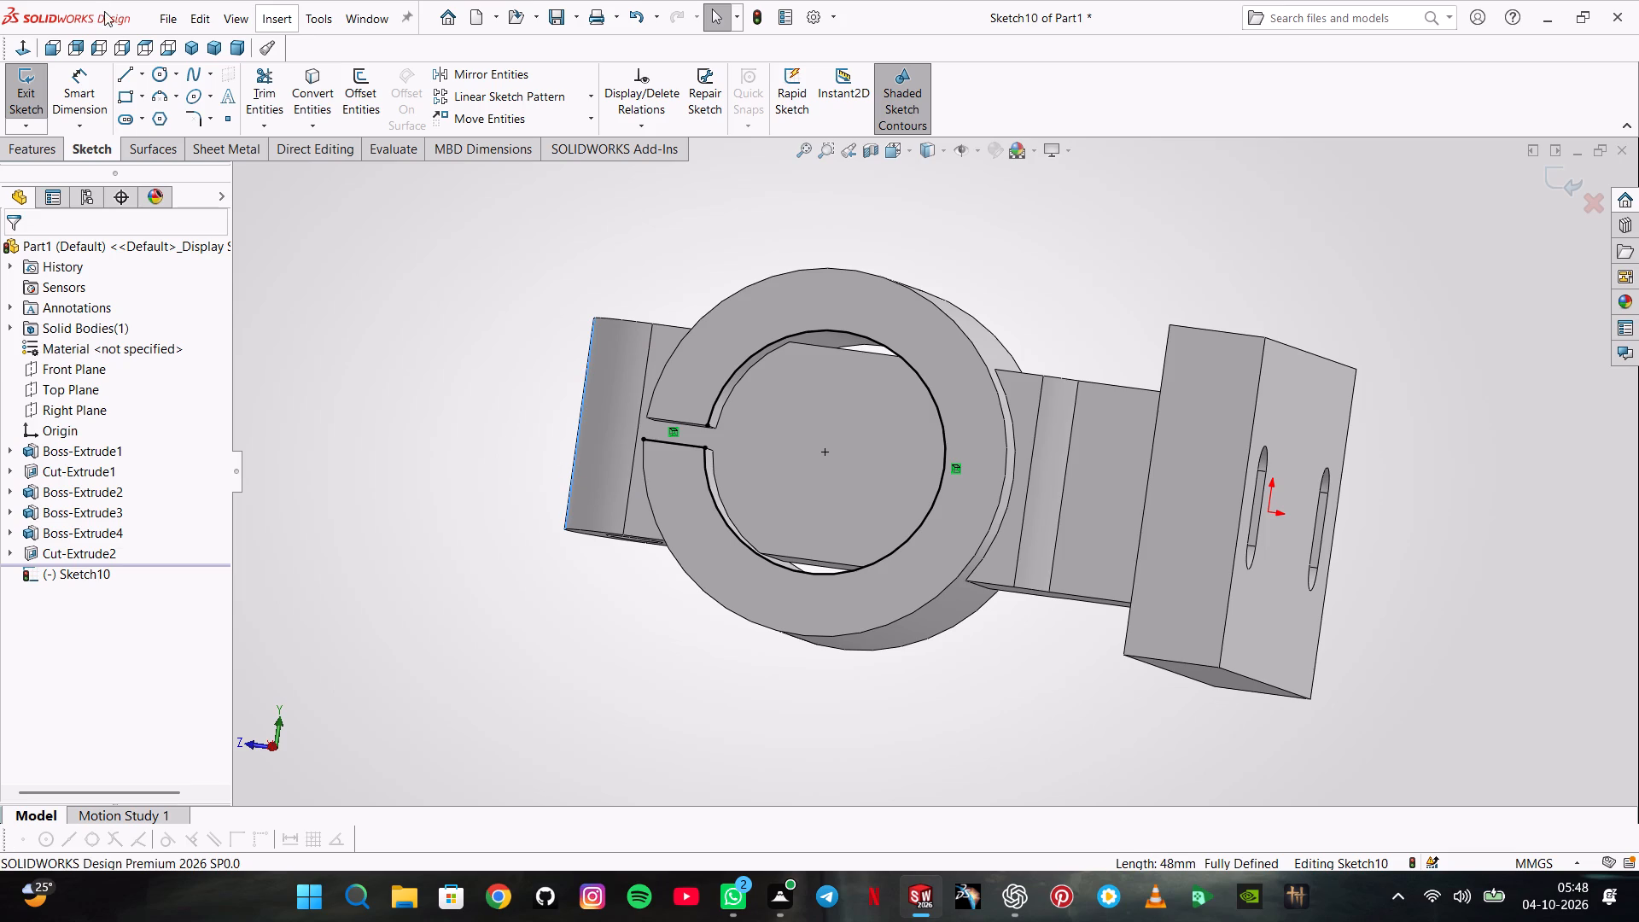
{"action": "left_click", "coordinate": [321, 85]}
{"action": "left_click", "coordinate": [271, 129]}
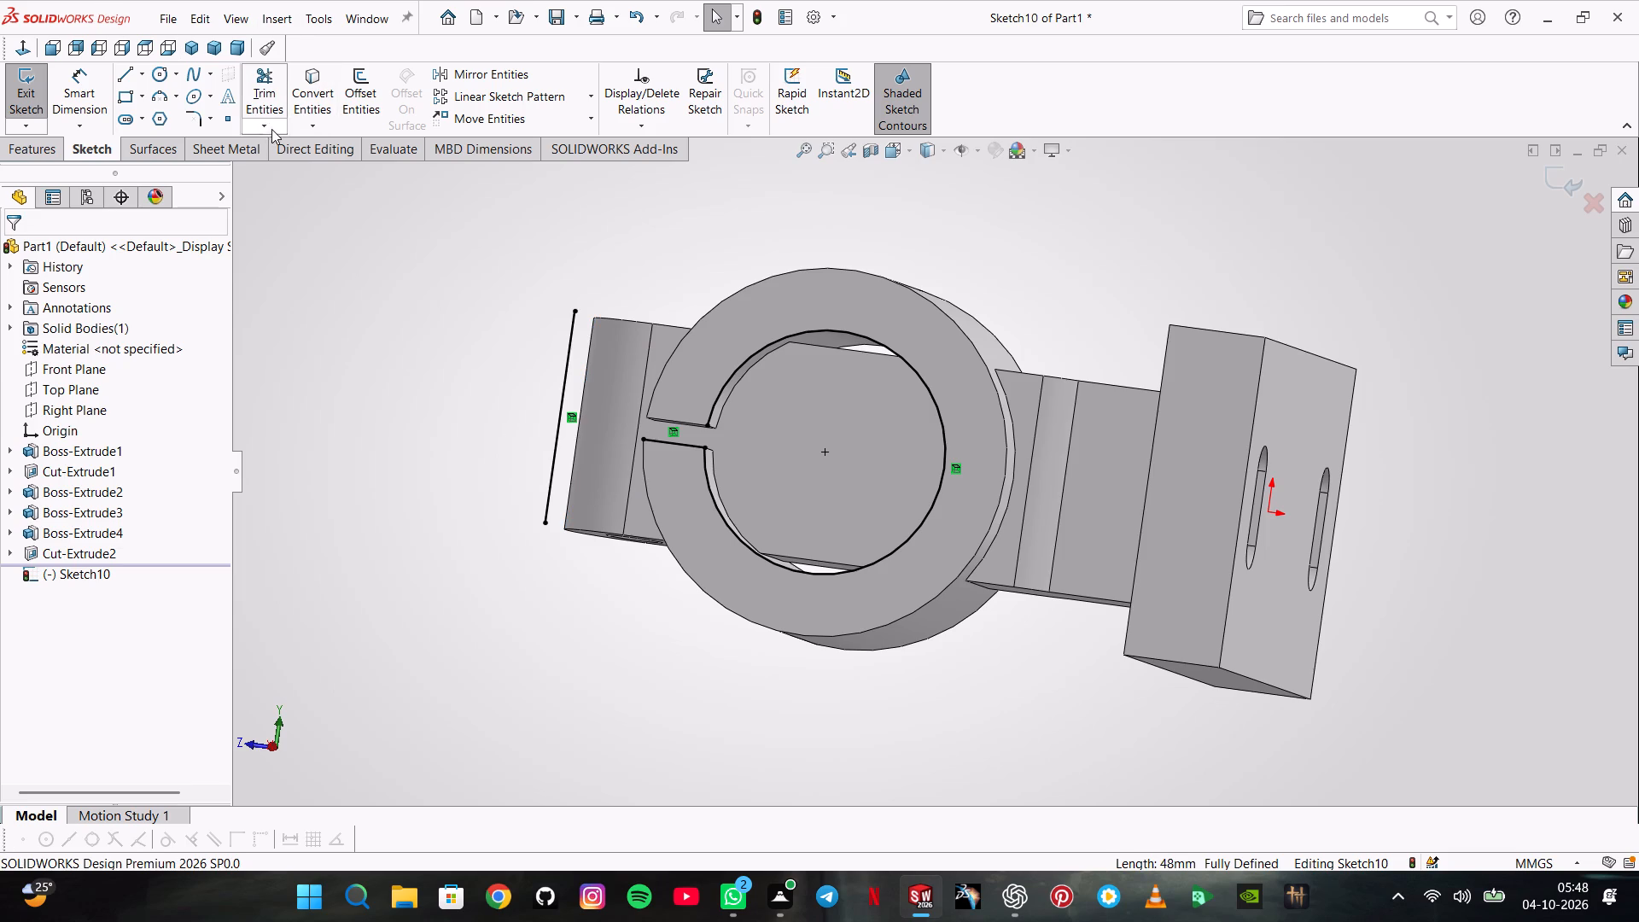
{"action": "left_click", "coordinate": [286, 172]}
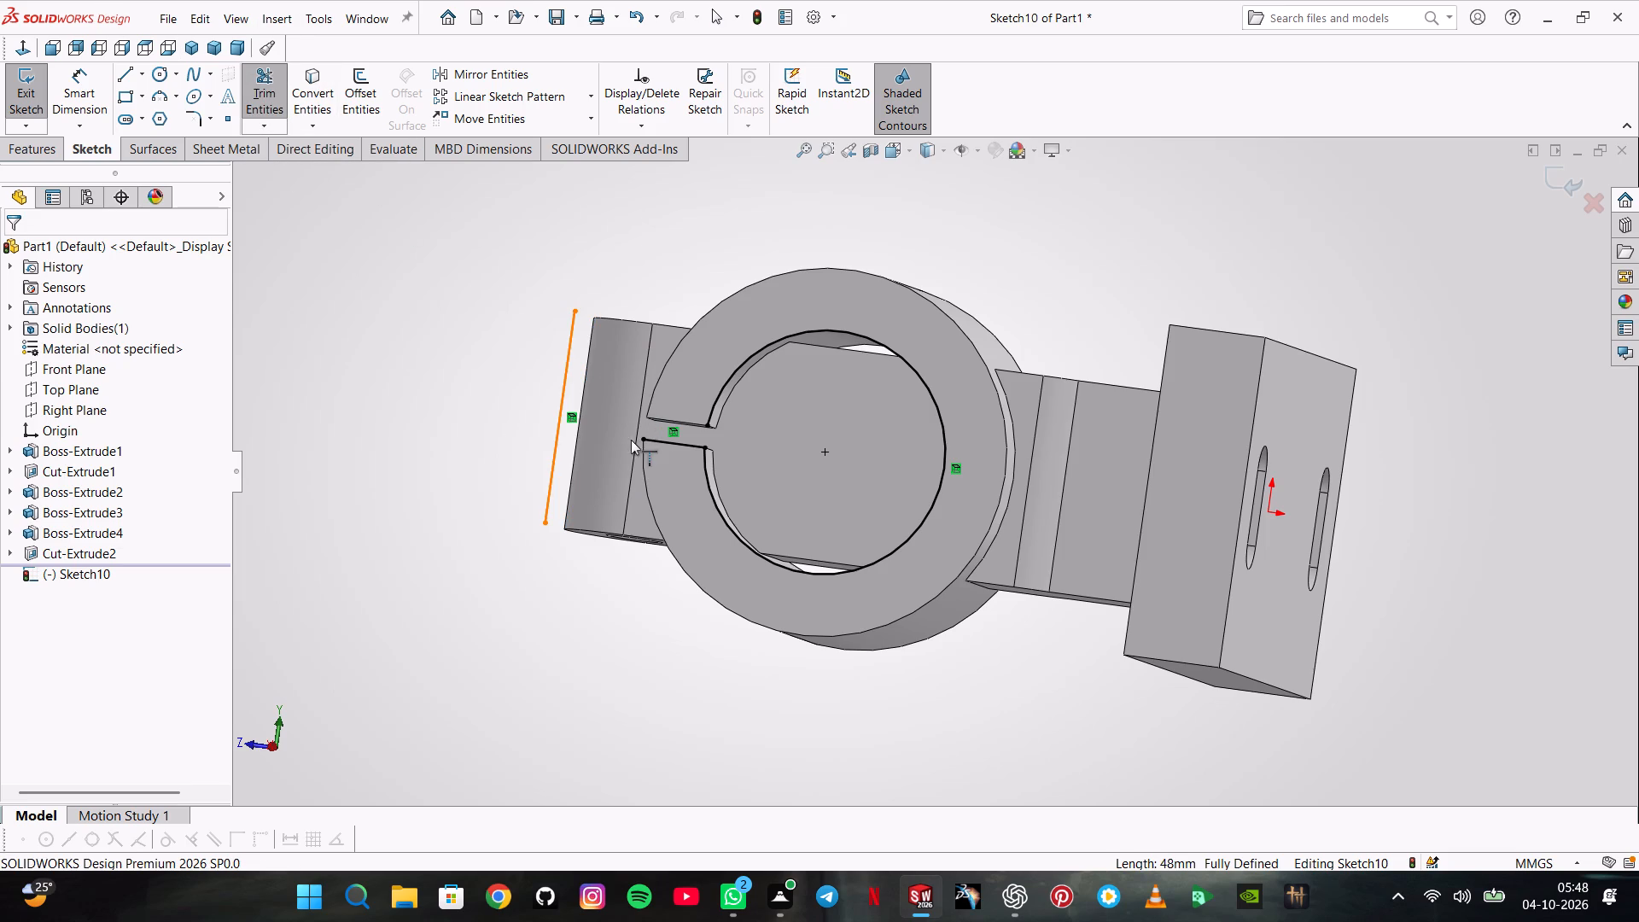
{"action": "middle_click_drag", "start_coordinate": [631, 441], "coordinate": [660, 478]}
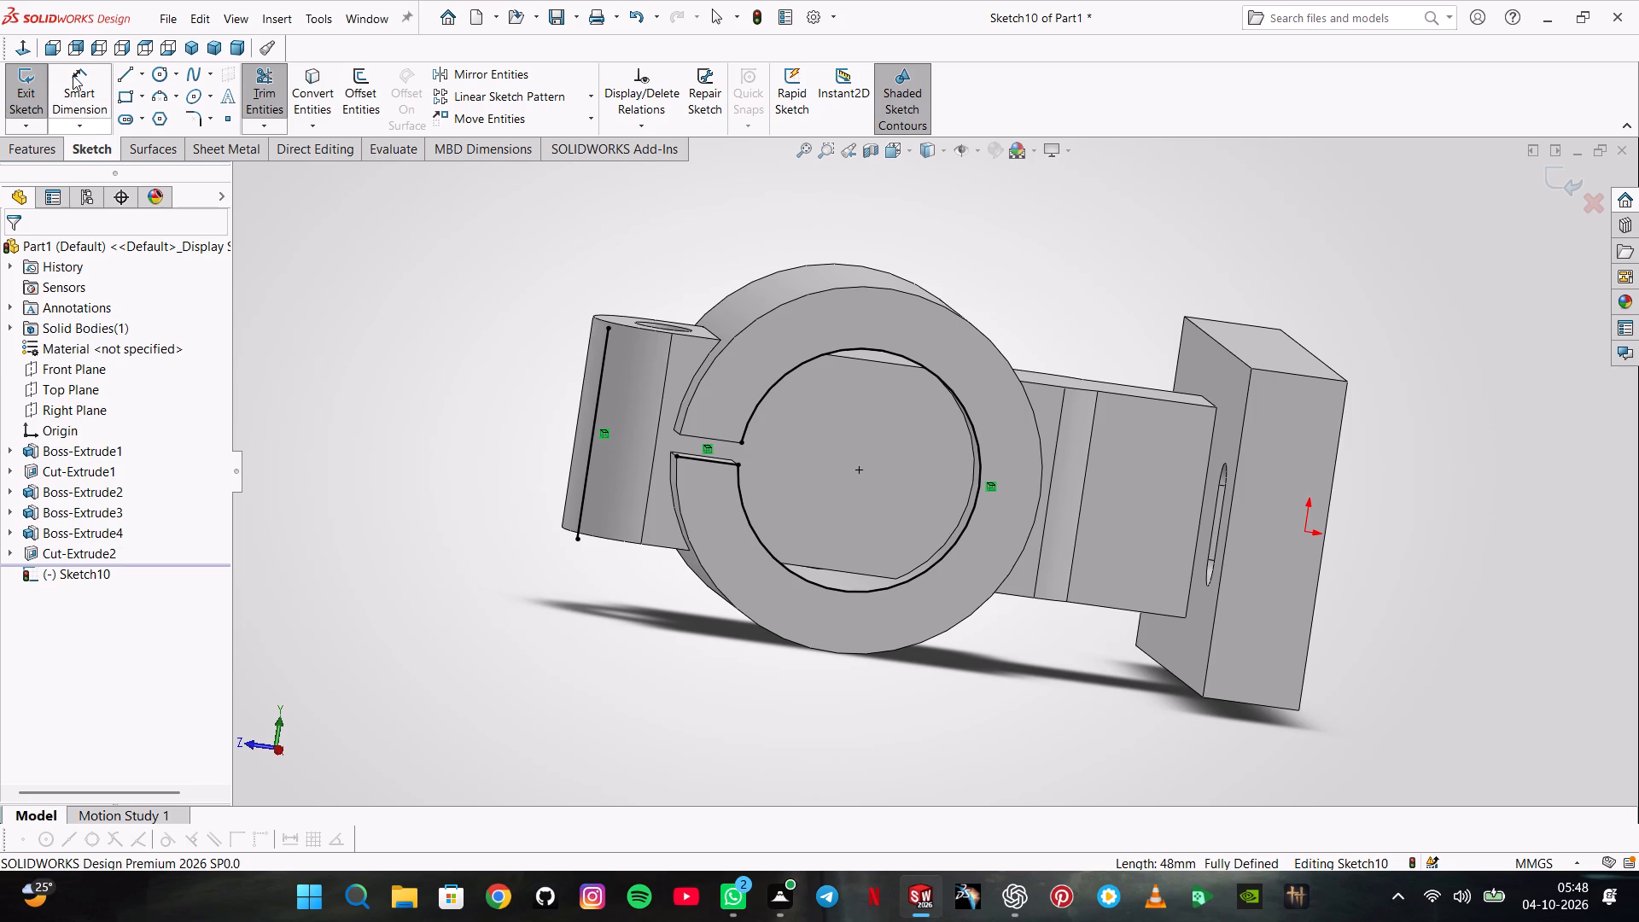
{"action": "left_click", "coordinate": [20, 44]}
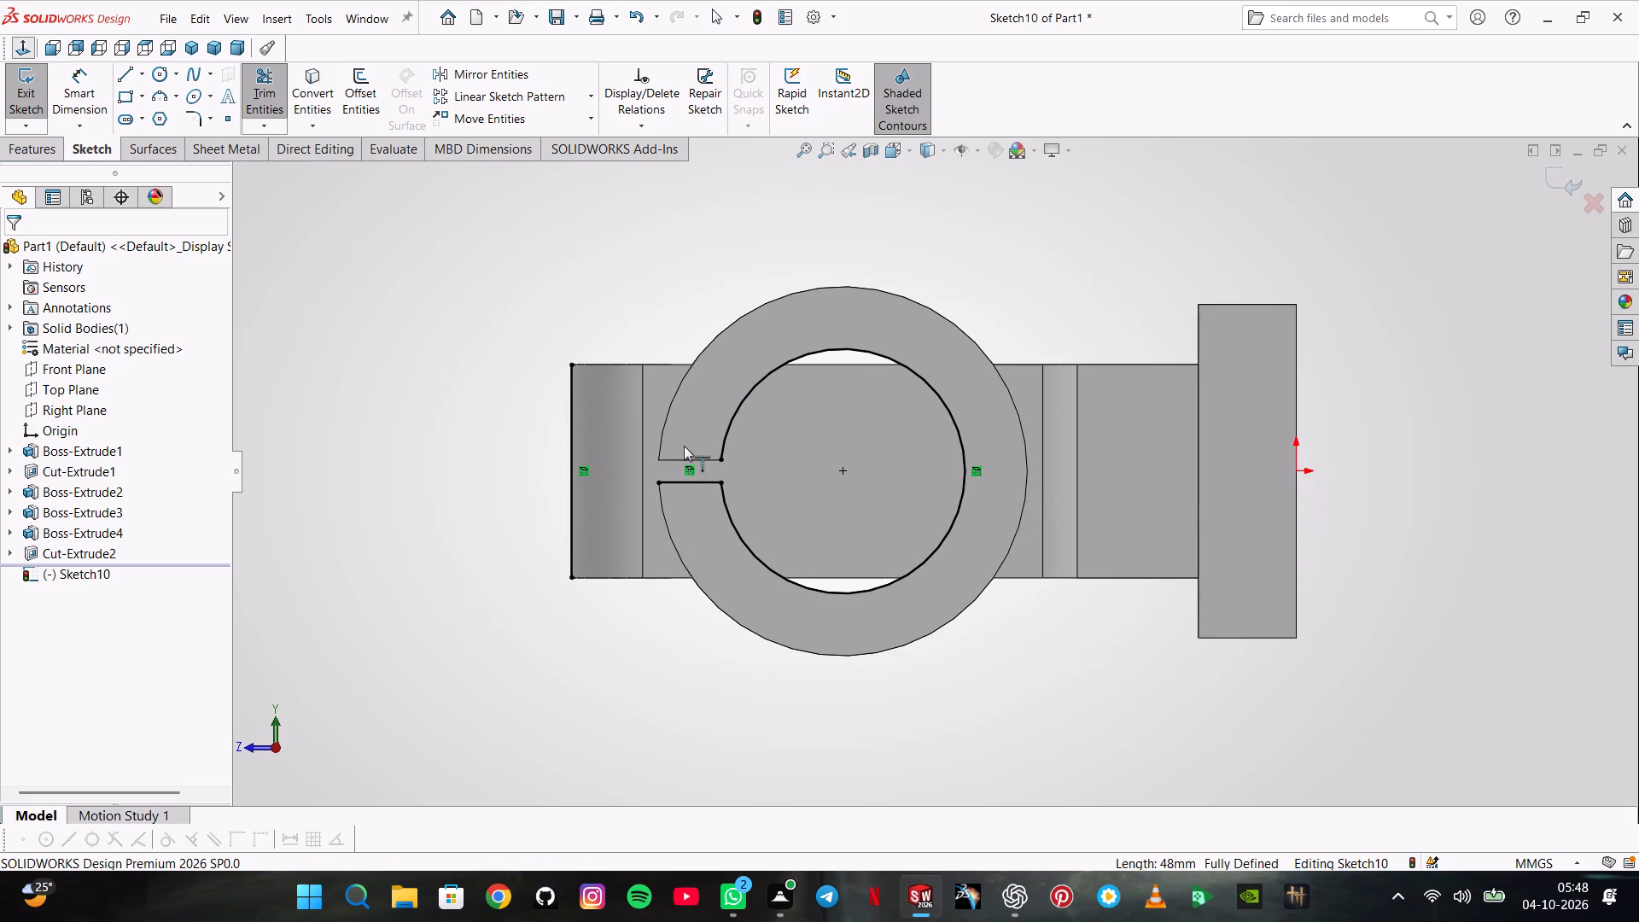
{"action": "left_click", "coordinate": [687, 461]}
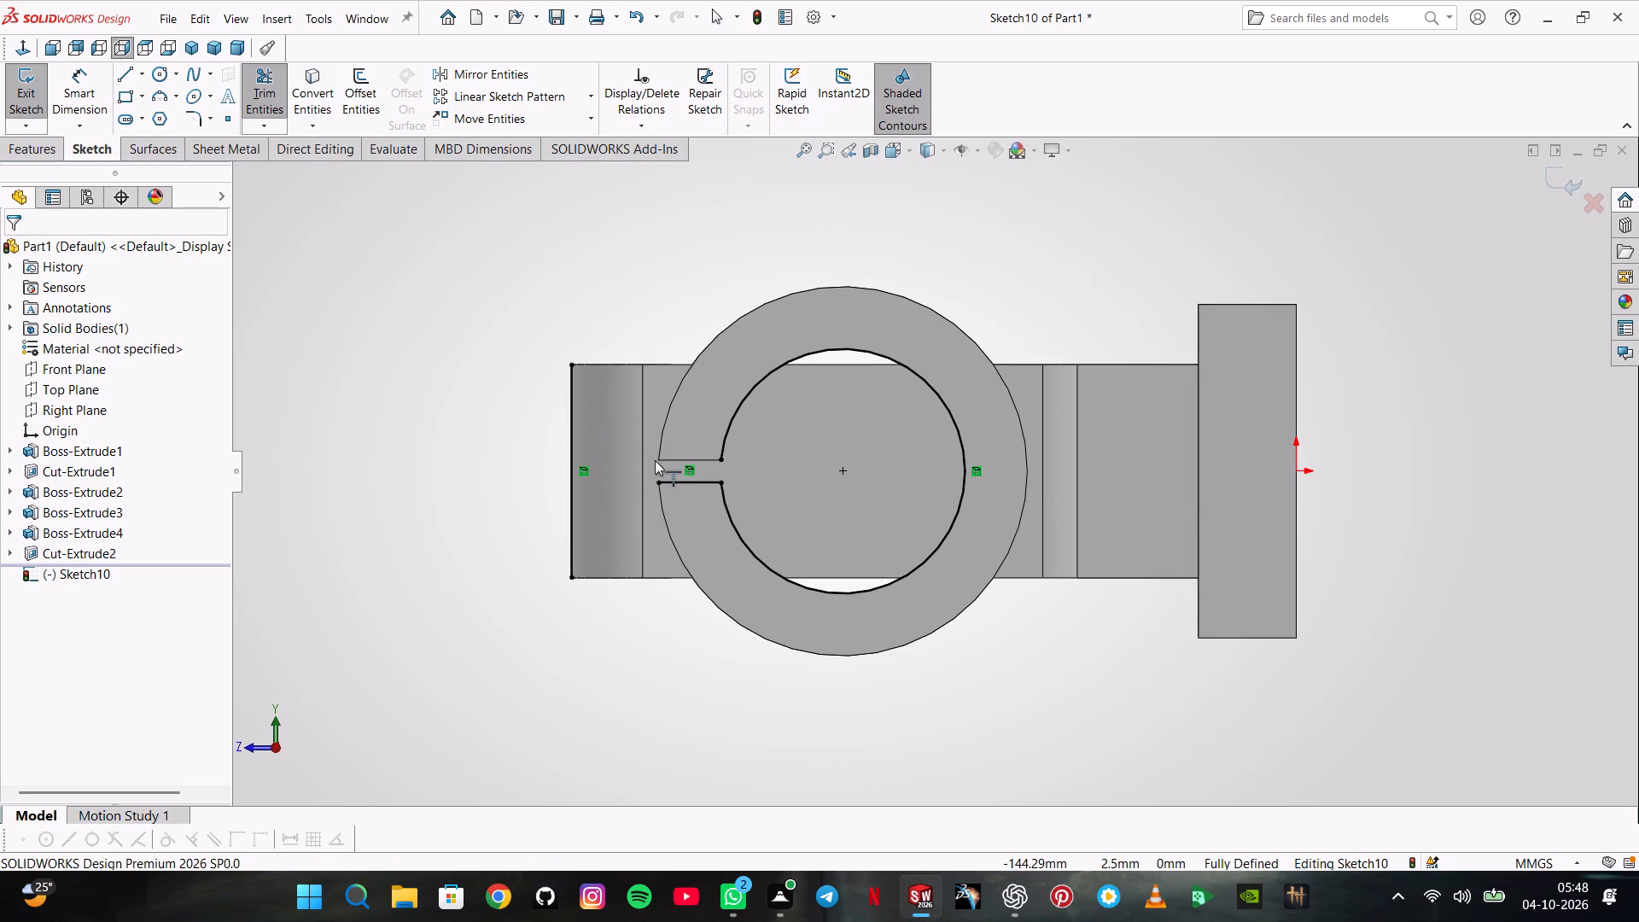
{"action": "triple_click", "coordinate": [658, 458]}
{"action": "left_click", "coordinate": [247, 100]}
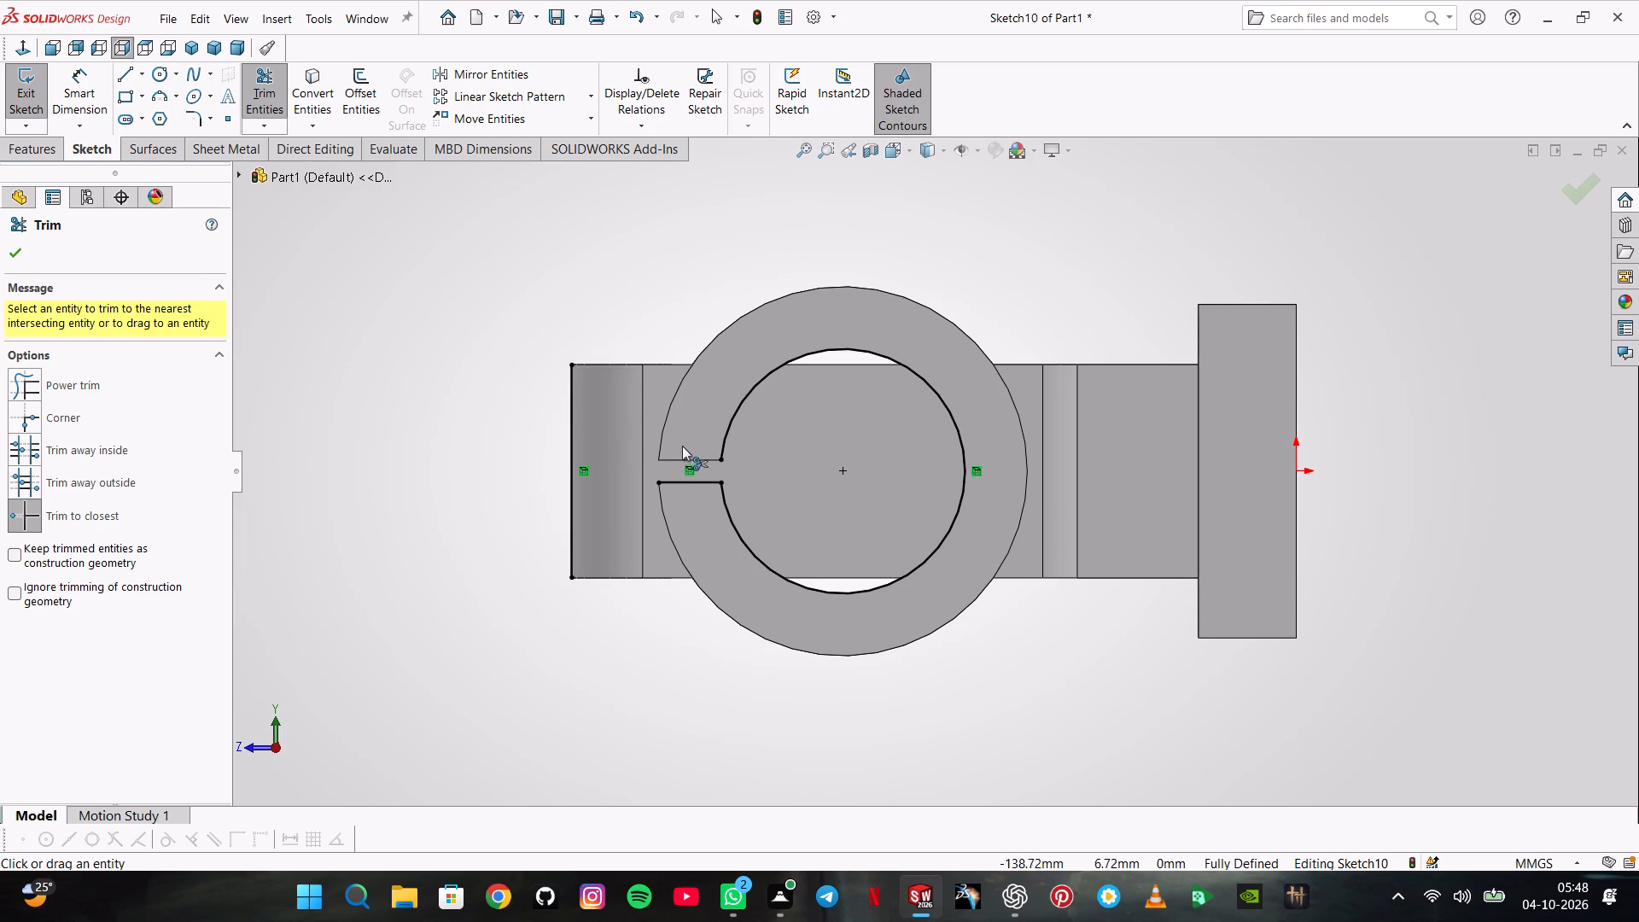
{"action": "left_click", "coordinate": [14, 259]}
Convert the upper edge of the ring's slit into the cut sketch.
{"action": "left_click", "coordinate": [309, 100]}
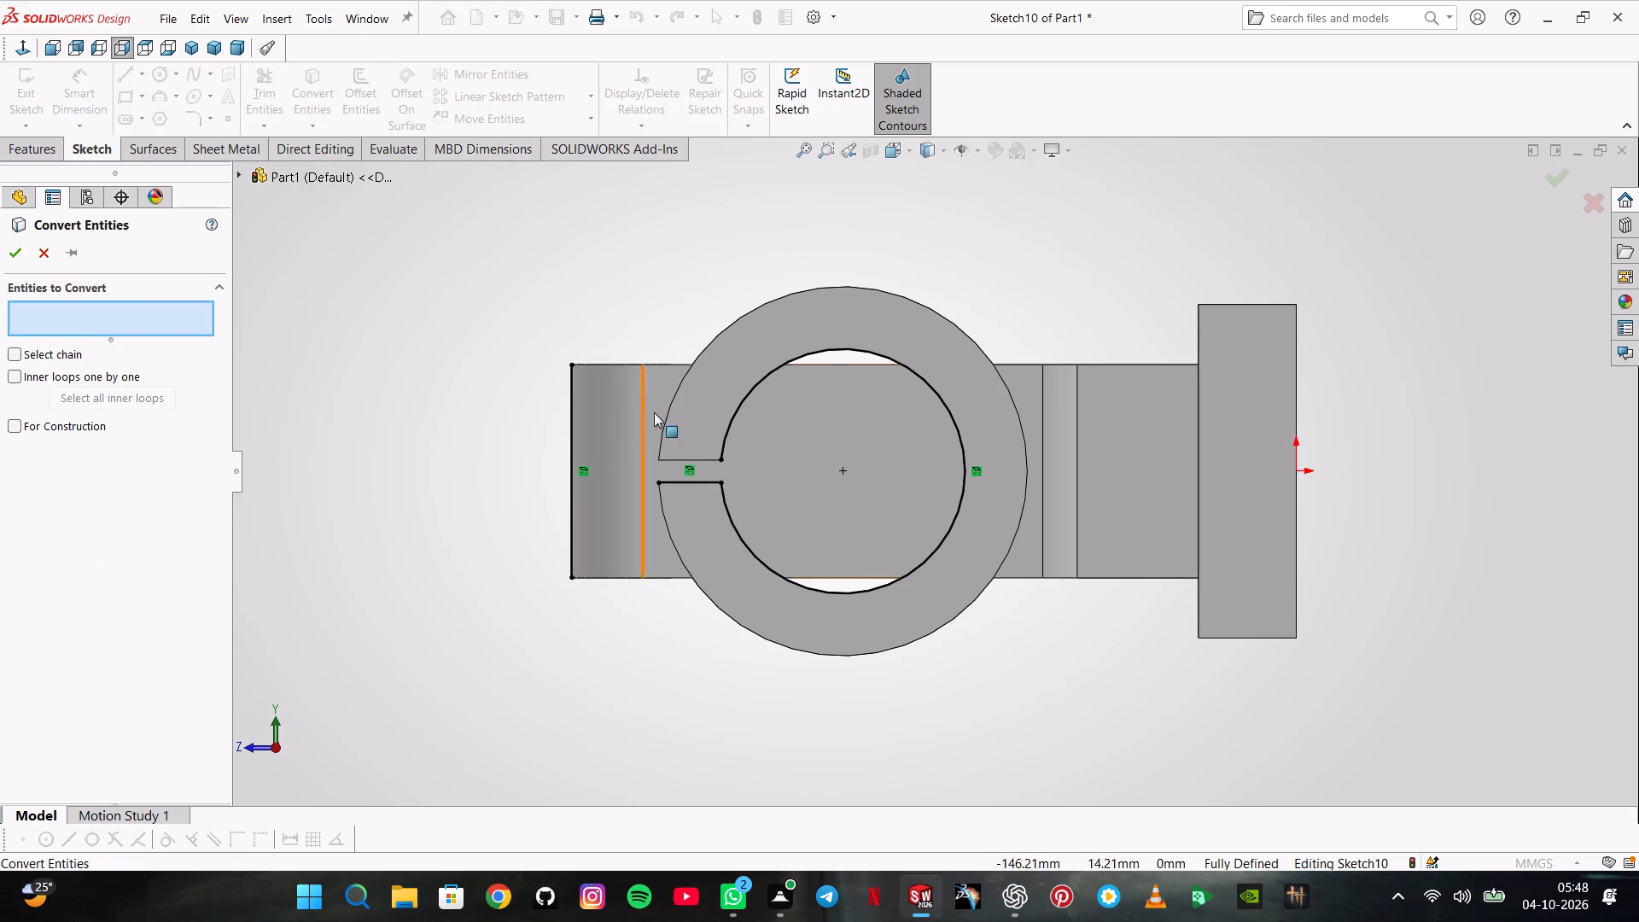
{"action": "left_click", "coordinate": [680, 462]}
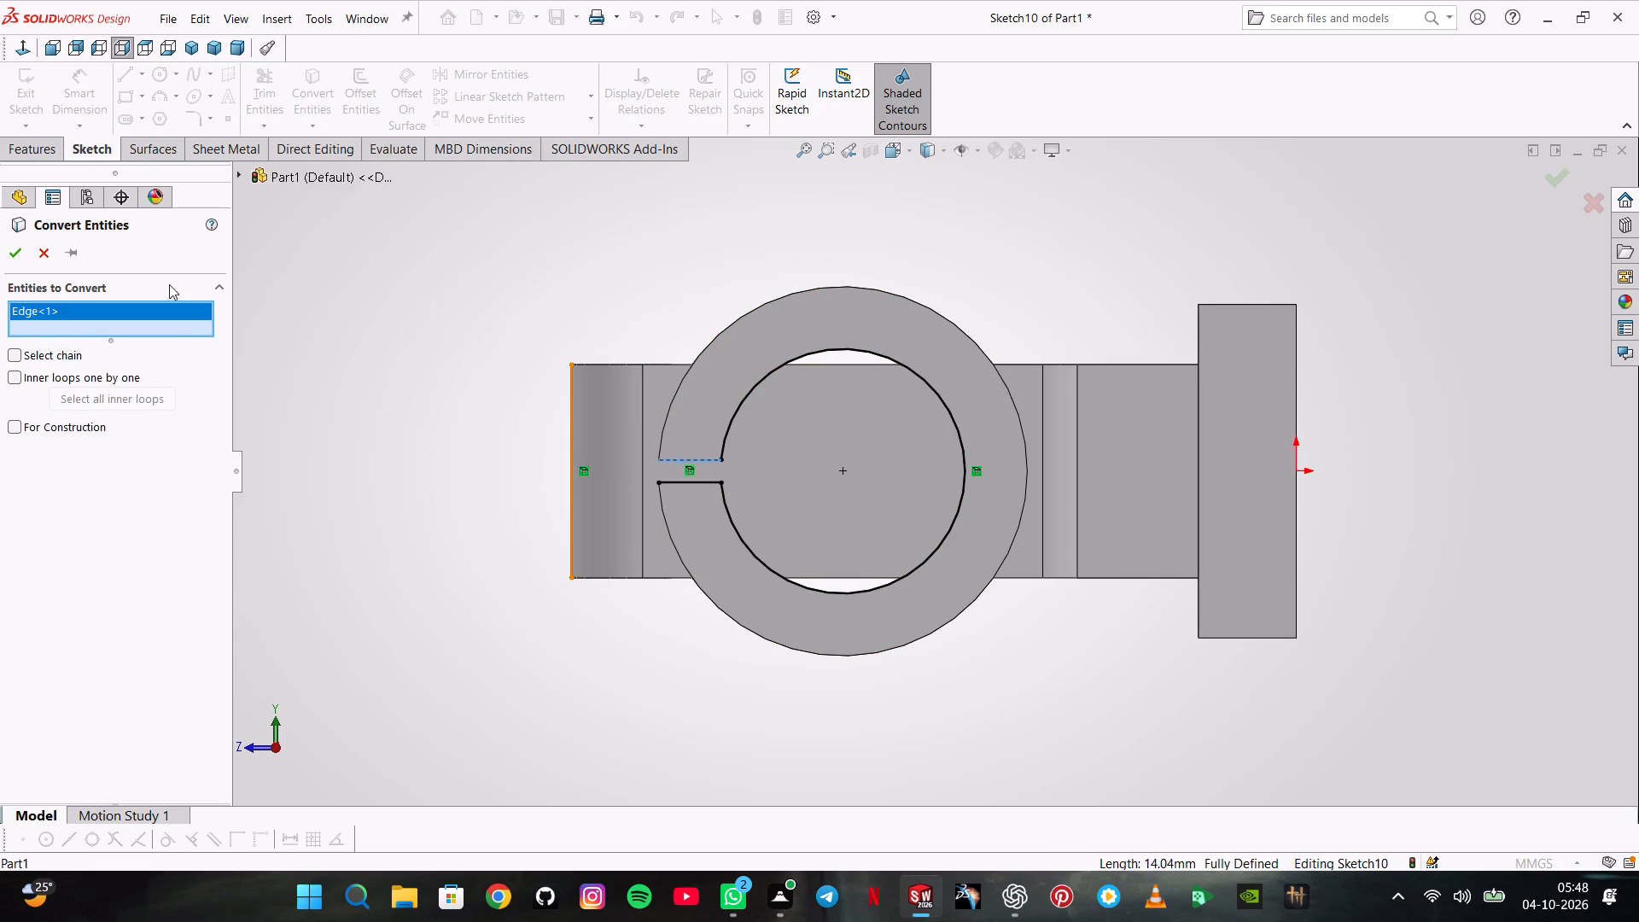
{"action": "left_click", "coordinate": [12, 254]}
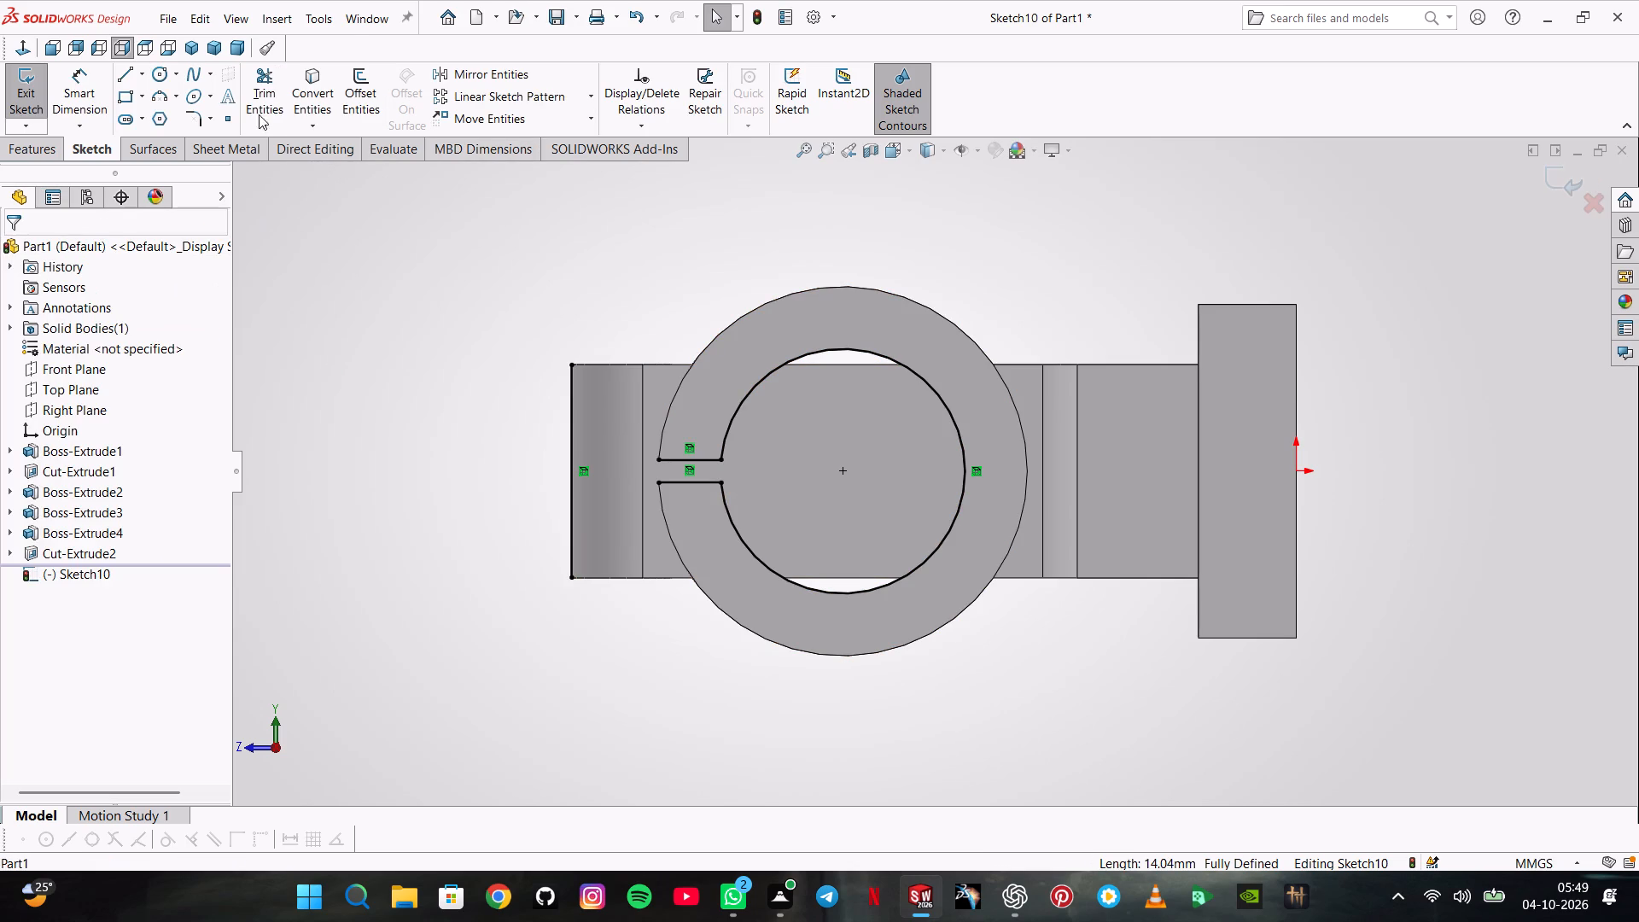
Extend both slit lines to meet the converted outer edge line of the lug.
{"action": "left_click", "coordinate": [270, 131]}
{"action": "left_click", "coordinate": [295, 166]}
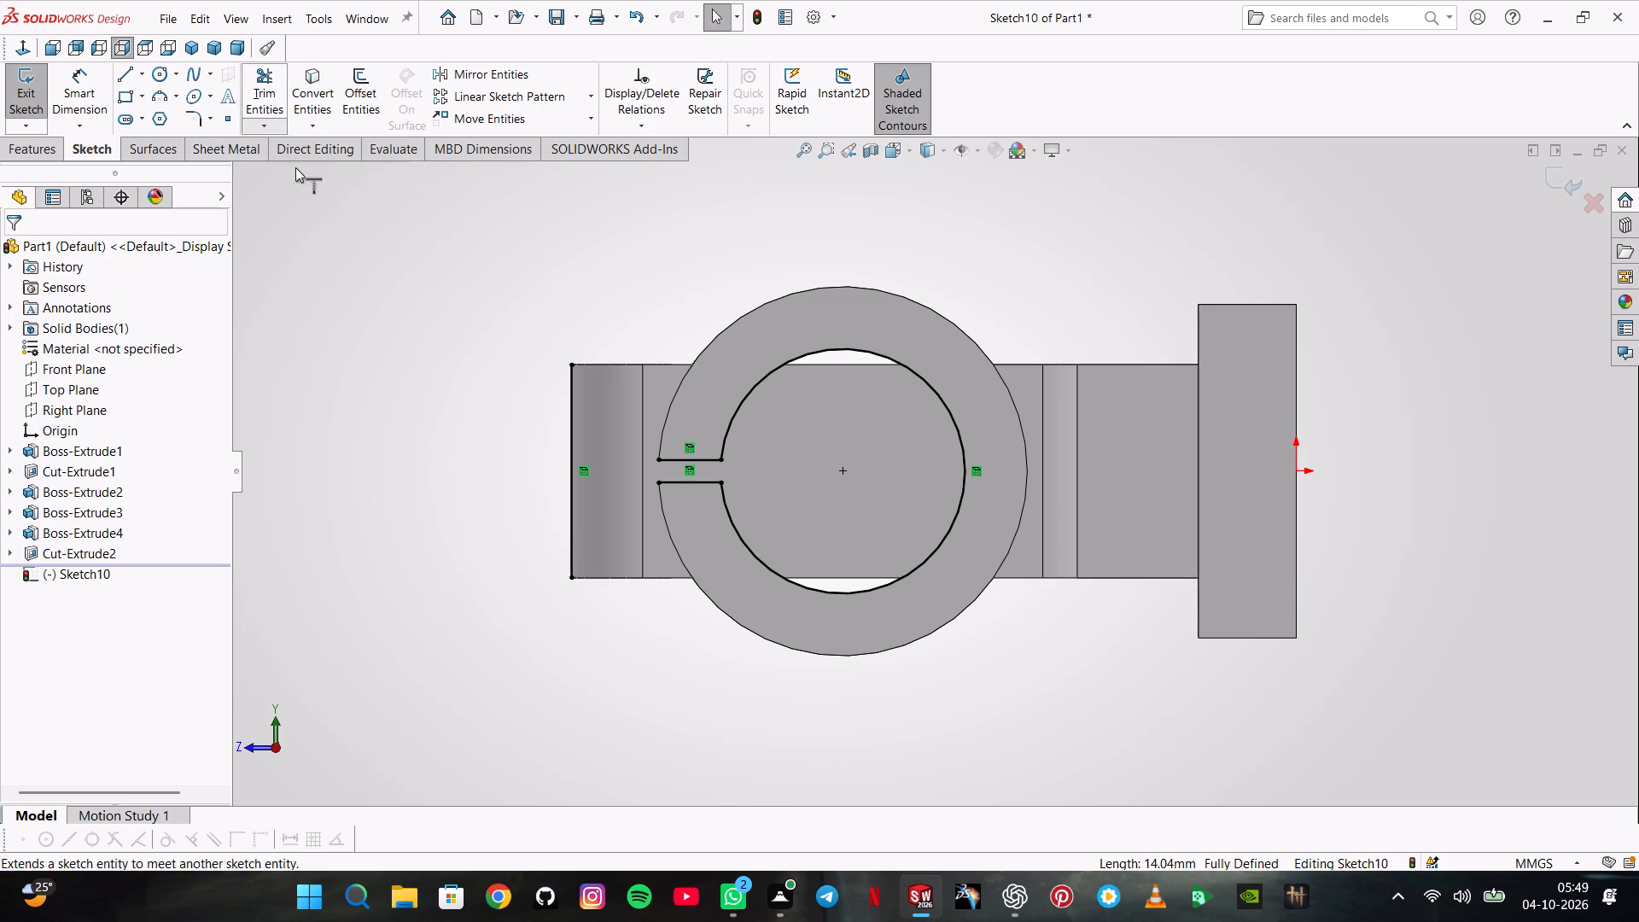
{"action": "left_click", "coordinate": [657, 455]}
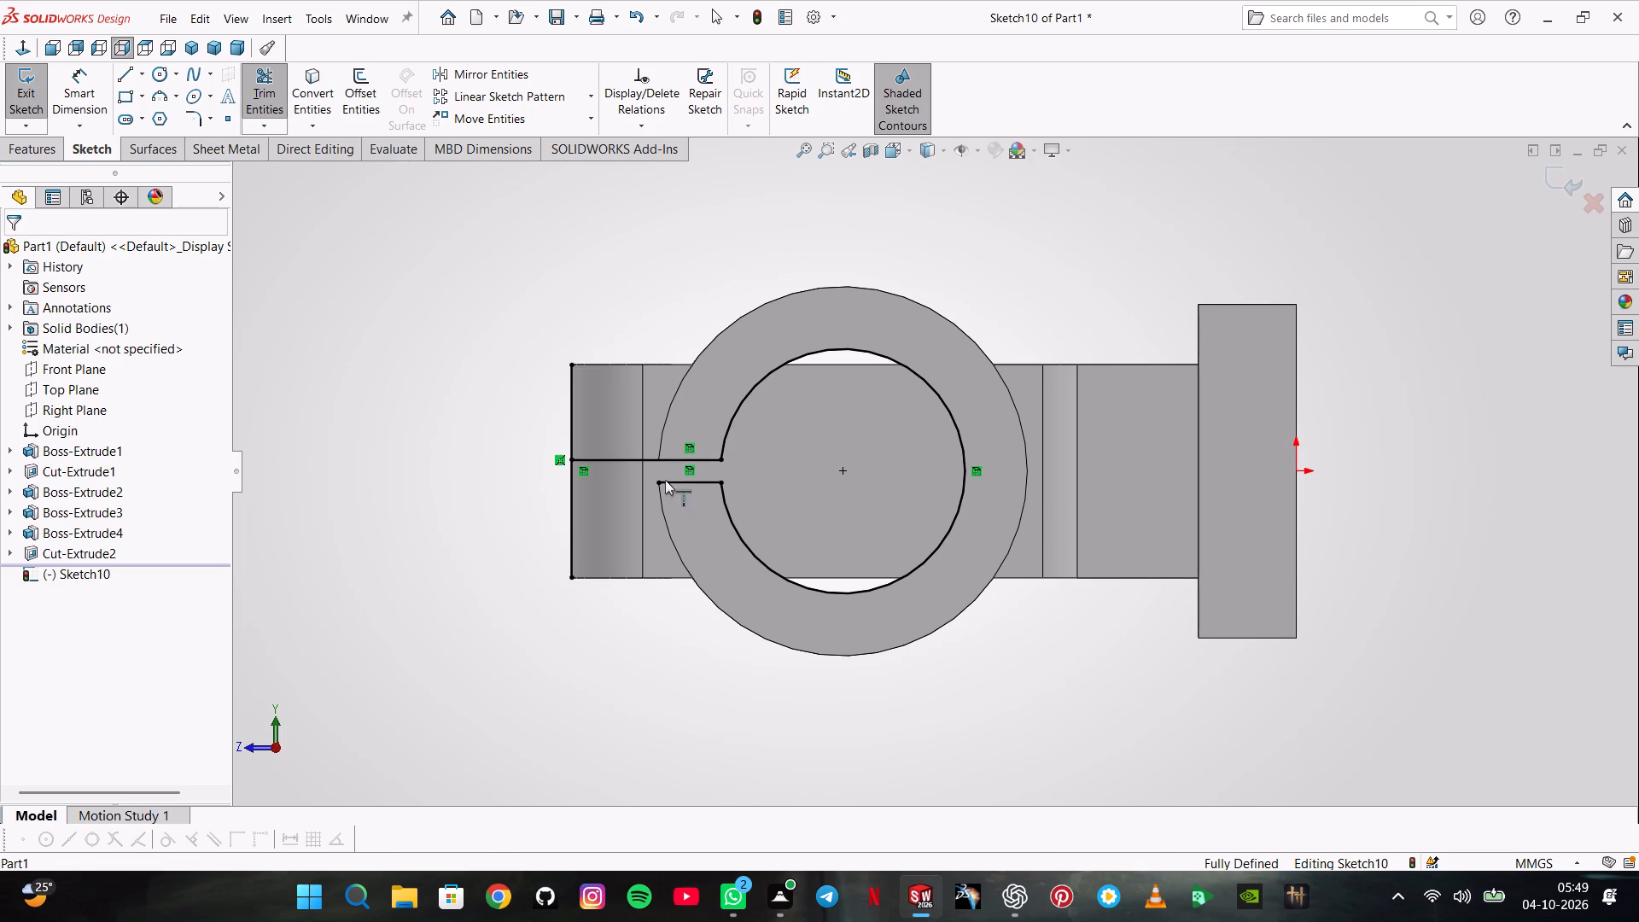
{"action": "left_click", "coordinate": [668, 487]}
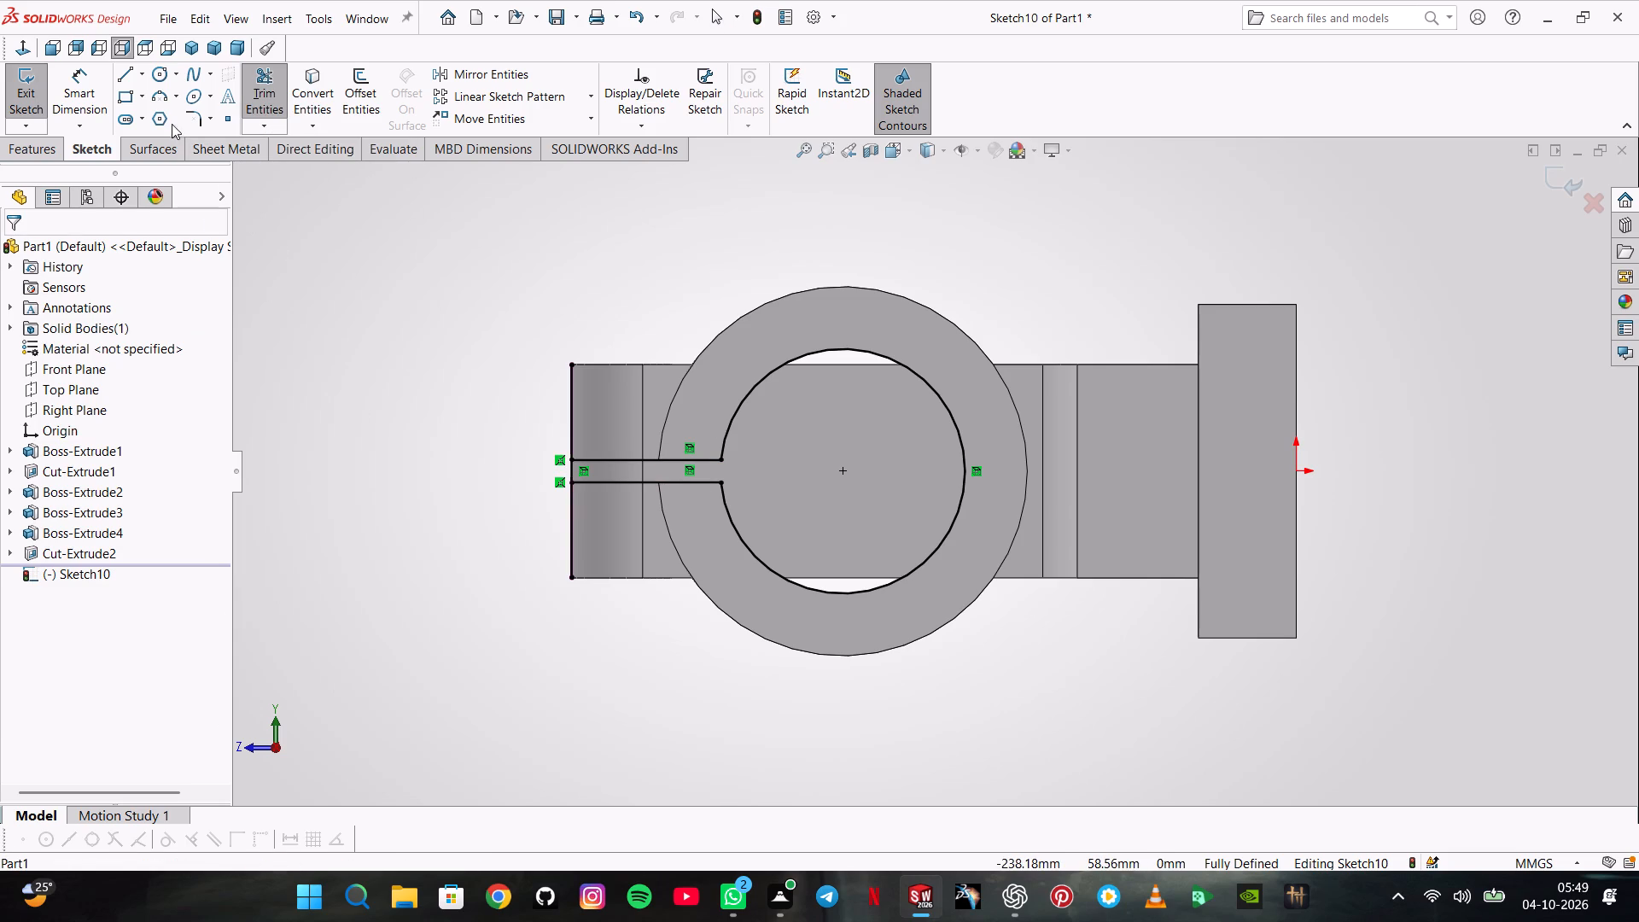
Trim the lug's edge line above and below the slit lines to leave one closed bore-and-slit profile.
{"action": "left_click", "coordinate": [271, 105]}
{"action": "left_click", "coordinate": [575, 422]}
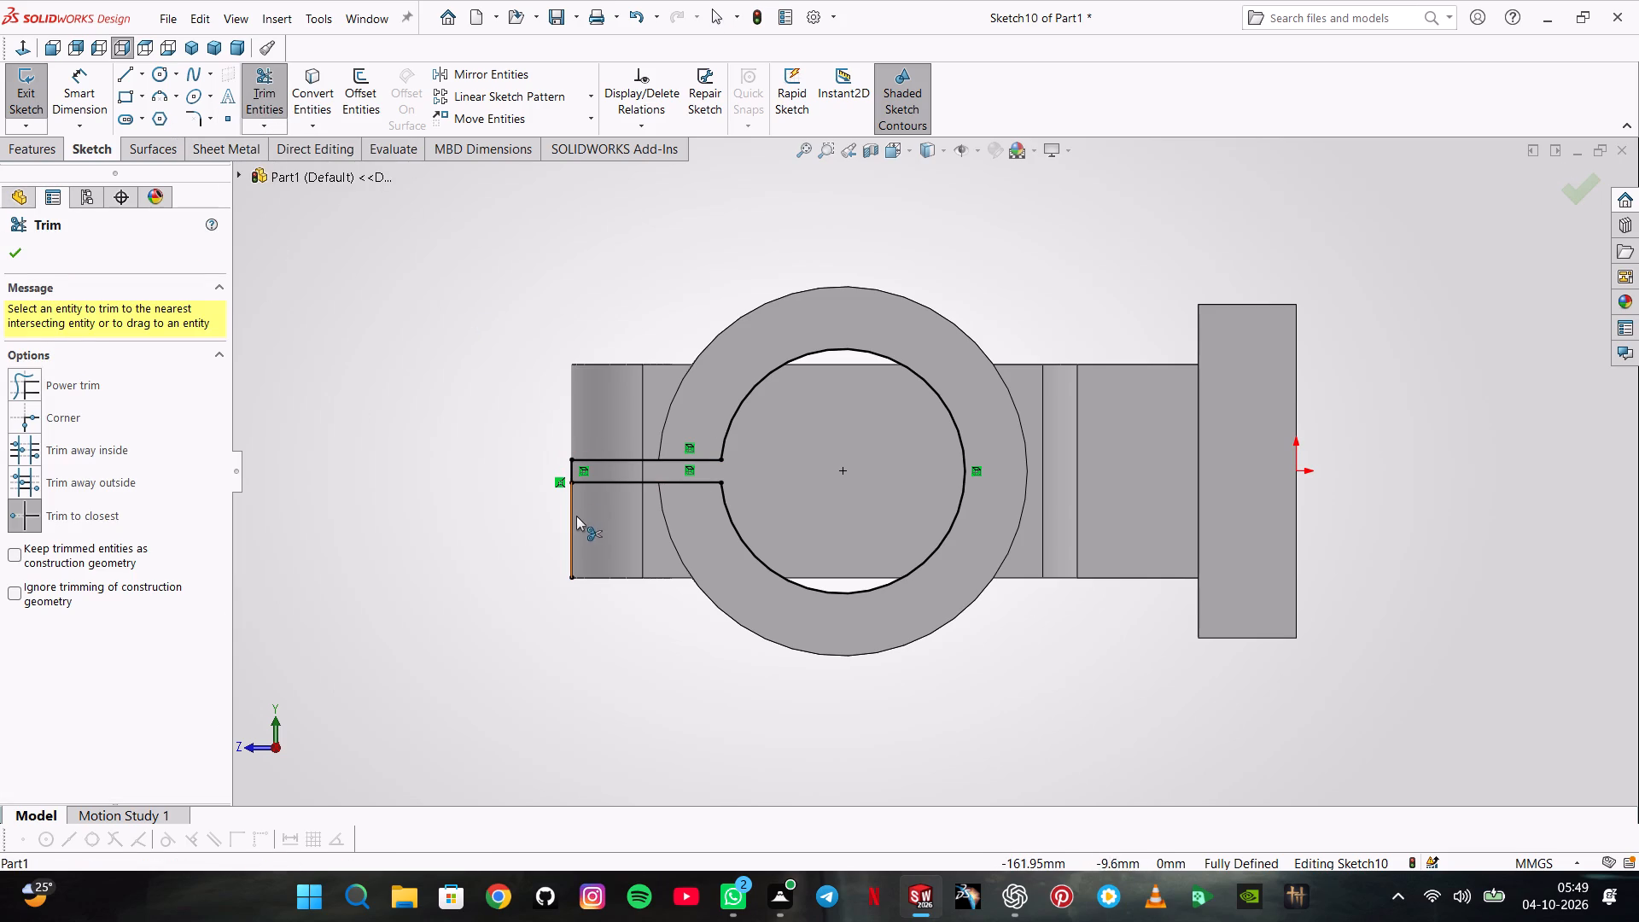
{"action": "left_click", "coordinate": [576, 520]}
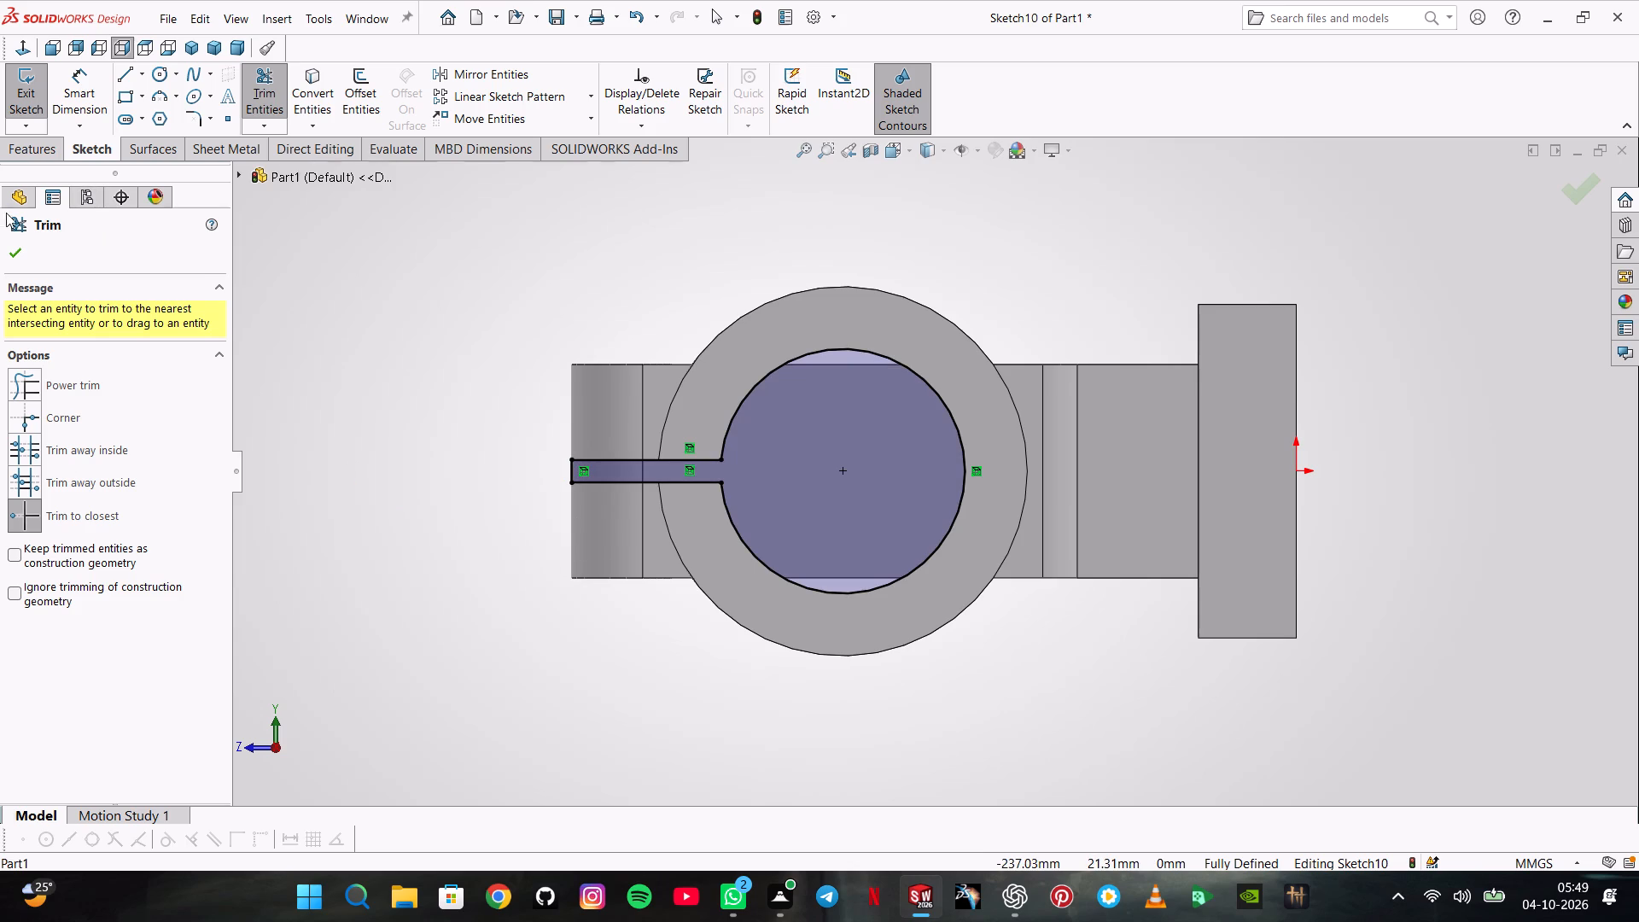
{"action": "left_click", "coordinate": [5, 267]}
{"action": "left_click", "coordinate": [14, 255]}
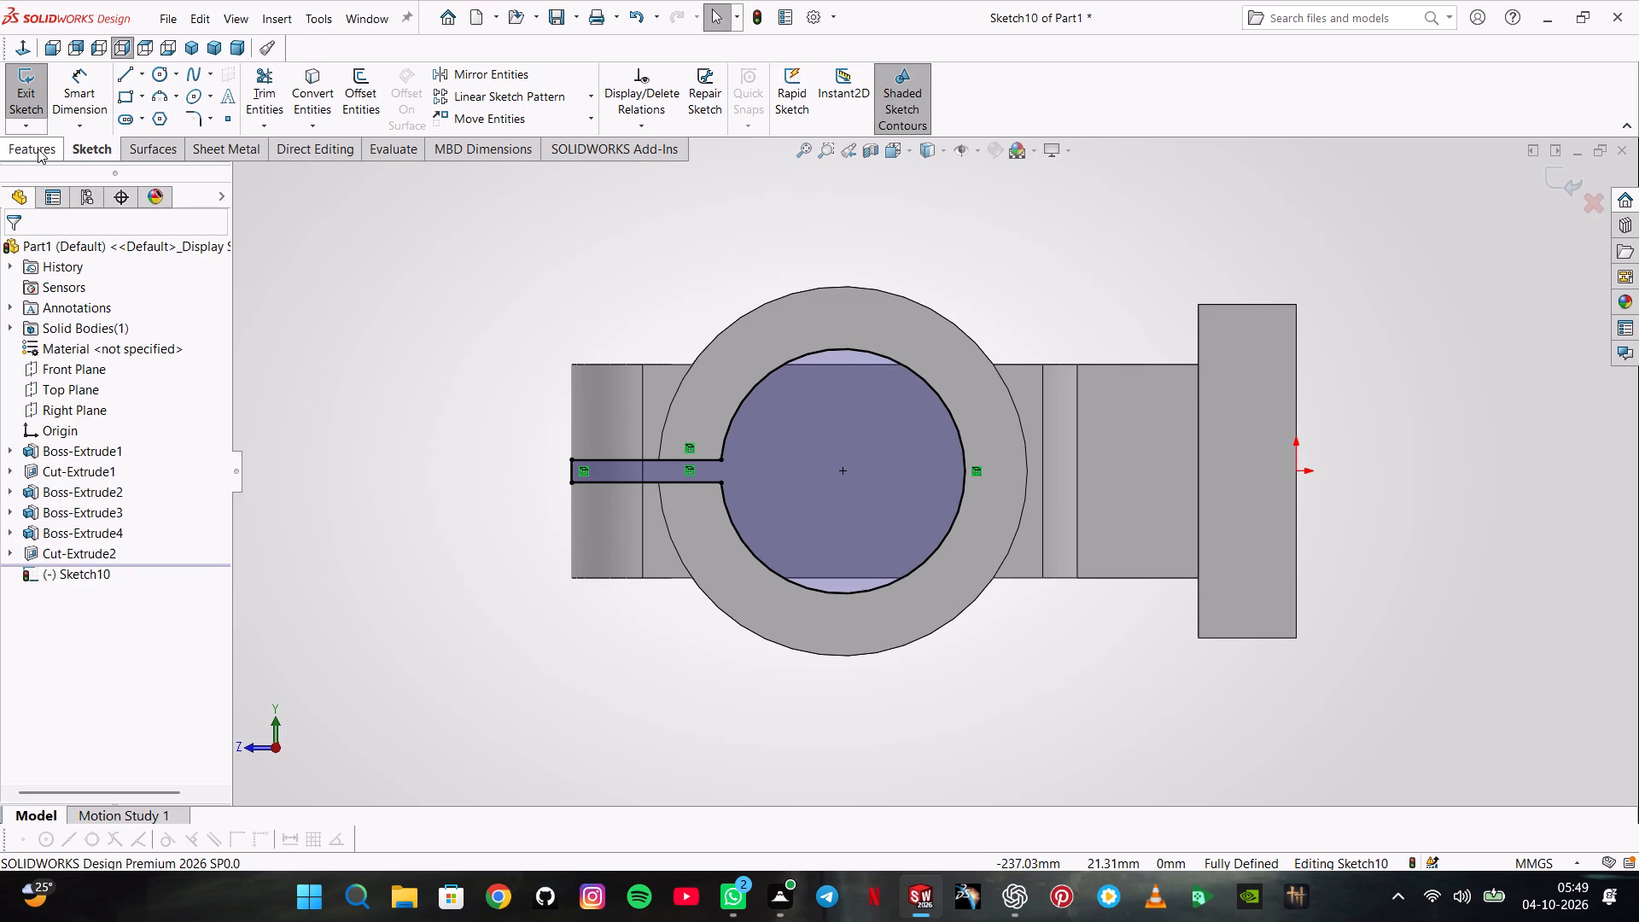
Extrude-cut the closed bore-and-slit profile as a blind cut 88 mm deep through the ring and lug.
{"action": "left_click", "coordinate": [38, 149]}
{"action": "left_click", "coordinate": [320, 90]}
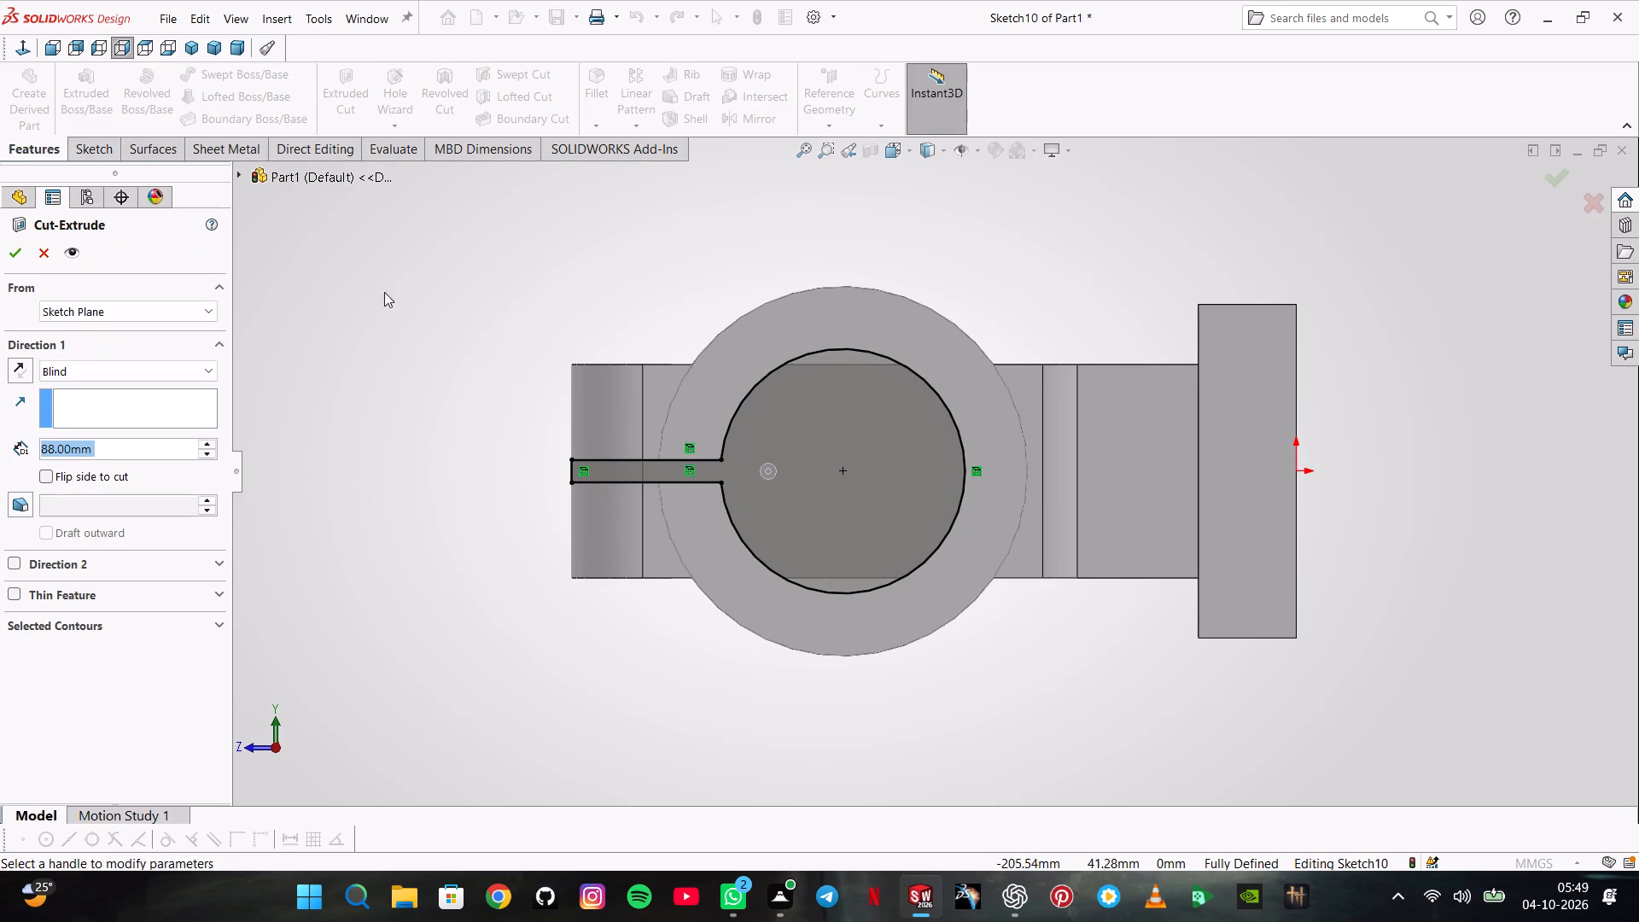
{"action": "middle_click_drag", "start_coordinate": [477, 414], "coordinate": [492, 448]}
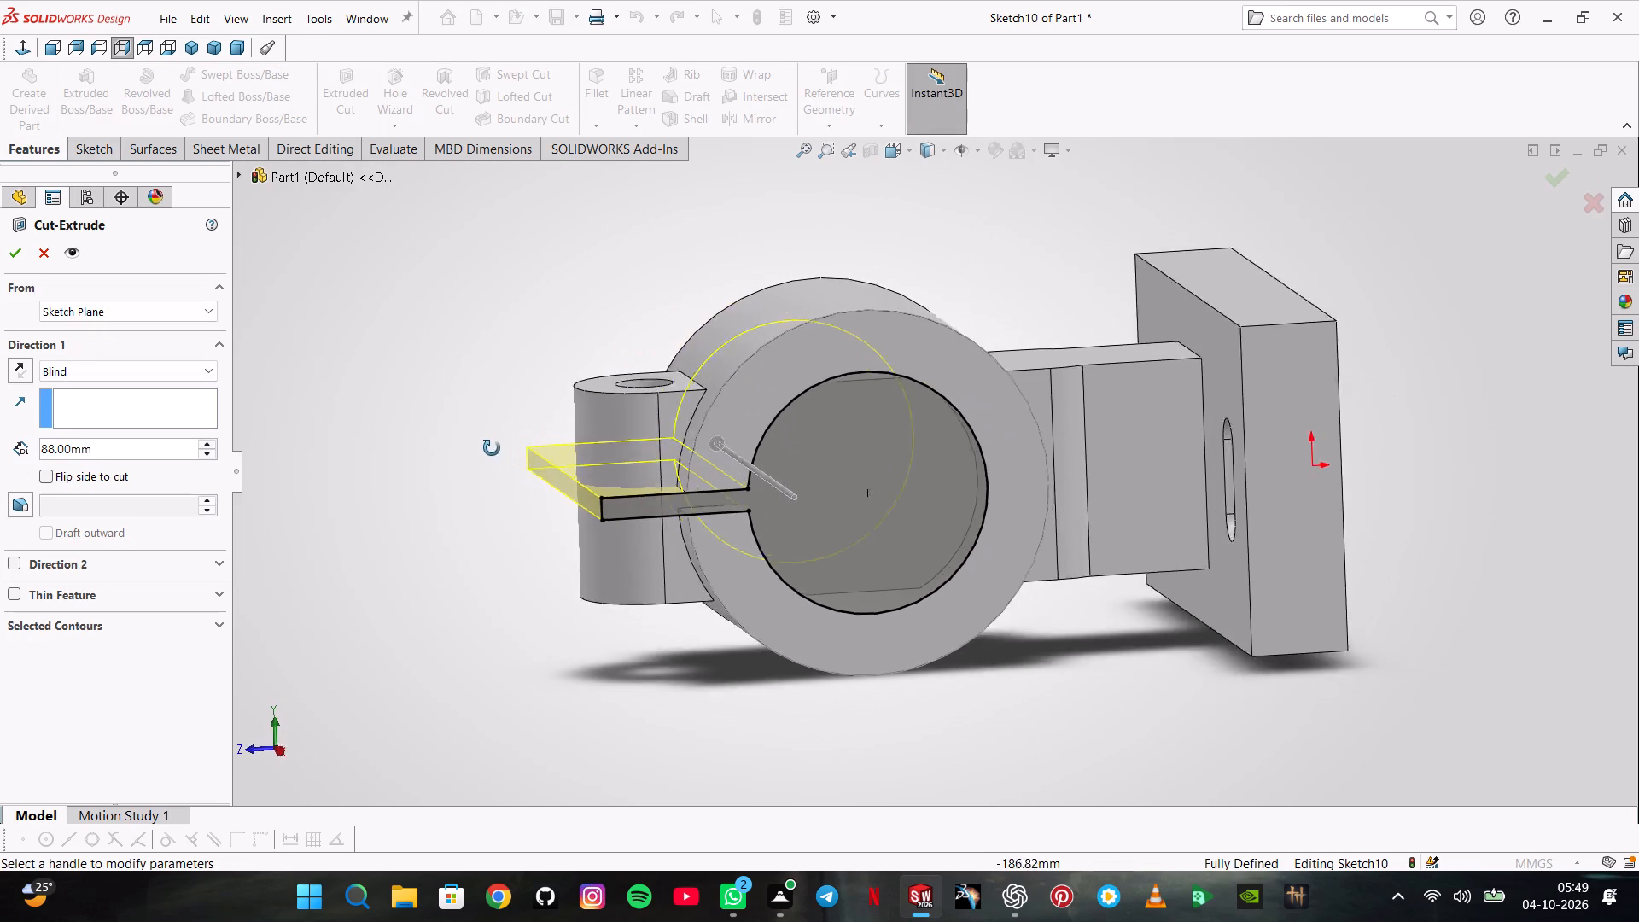
{"action": "middle_click_drag", "start_coordinate": [492, 448], "coordinate": [470, 431]}
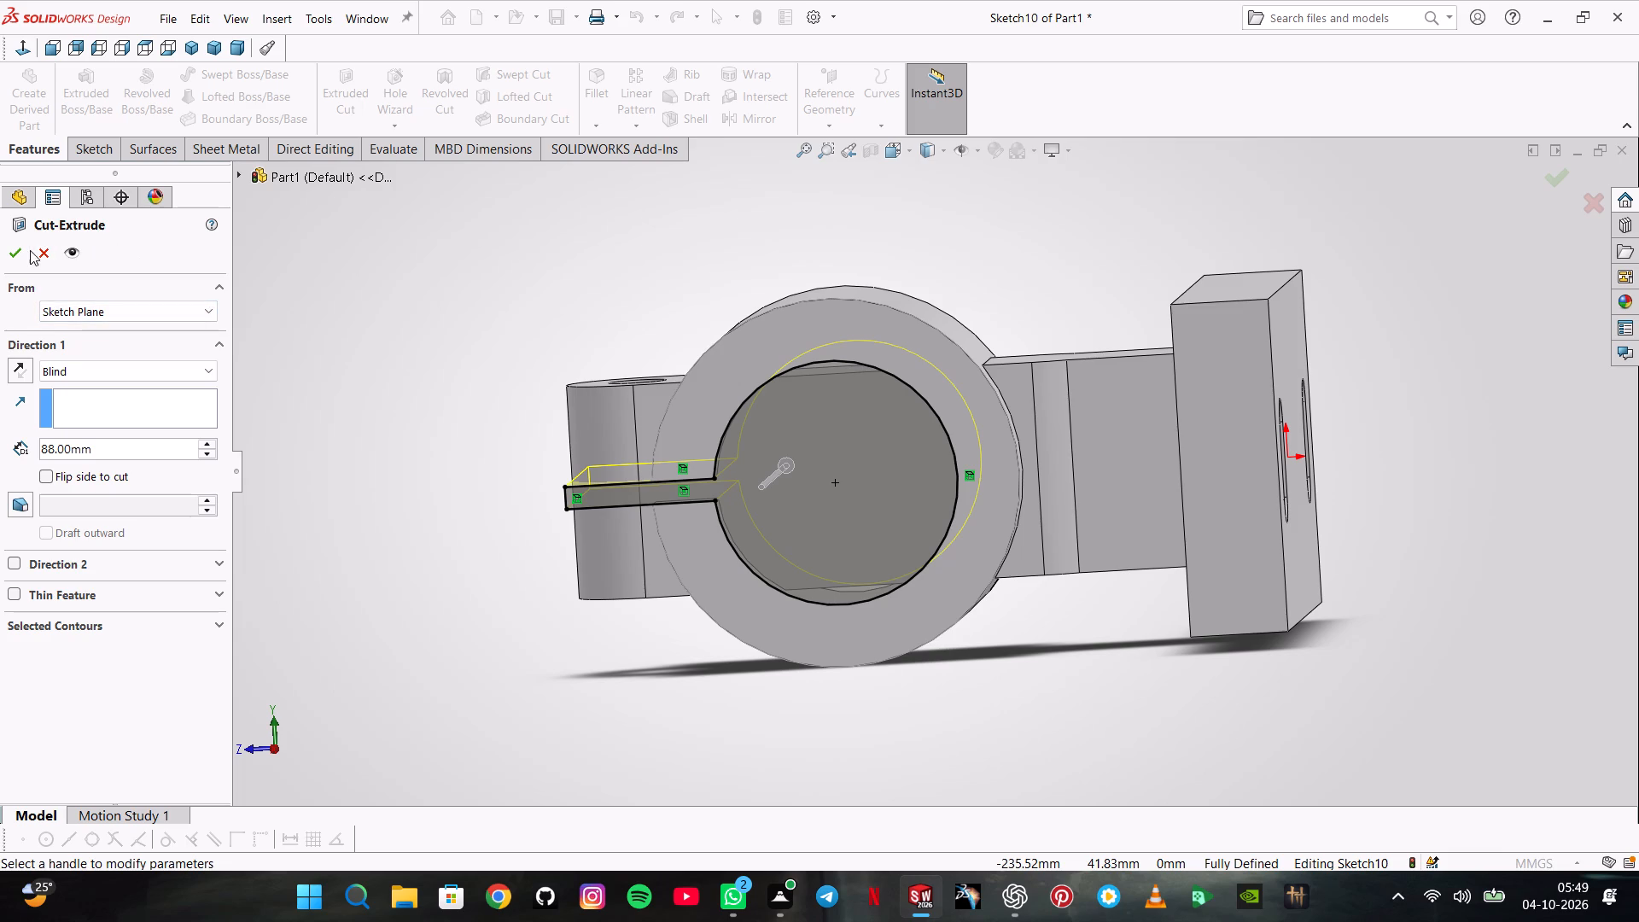
{"action": "left_click", "coordinate": [21, 254]}
Examine the cut ring and lug from several angles, along with the web extrusion and its sketch.
{"action": "middle_click_drag", "start_coordinate": [726, 333], "coordinate": [802, 470]}
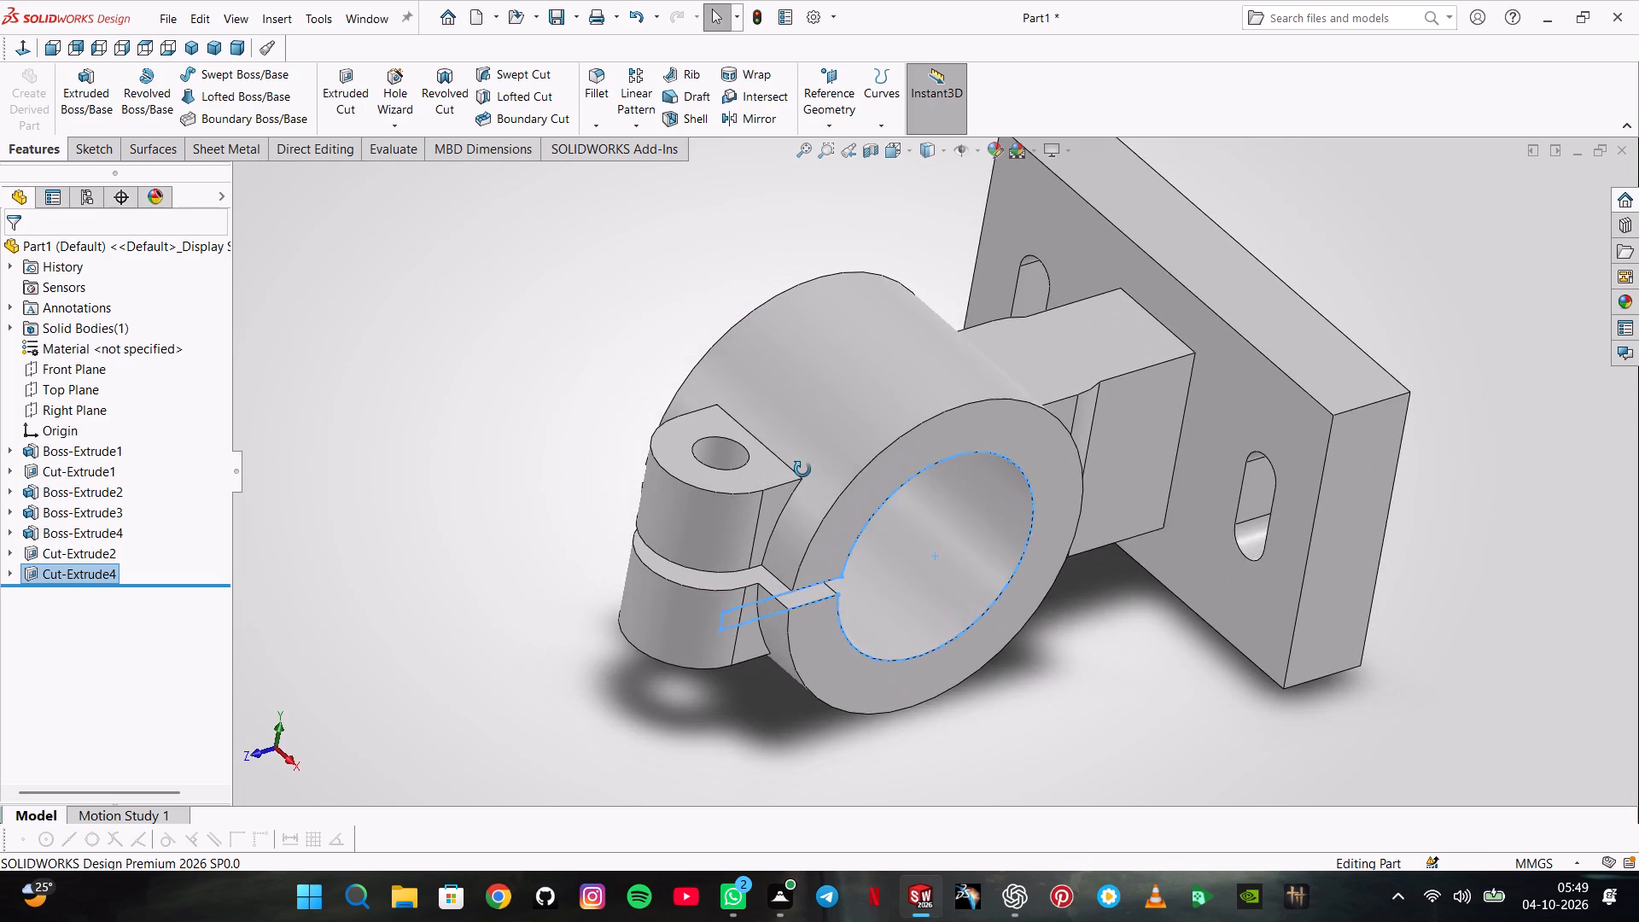
{"action": "middle_click_drag", "start_coordinate": [802, 470], "coordinate": [773, 637]}
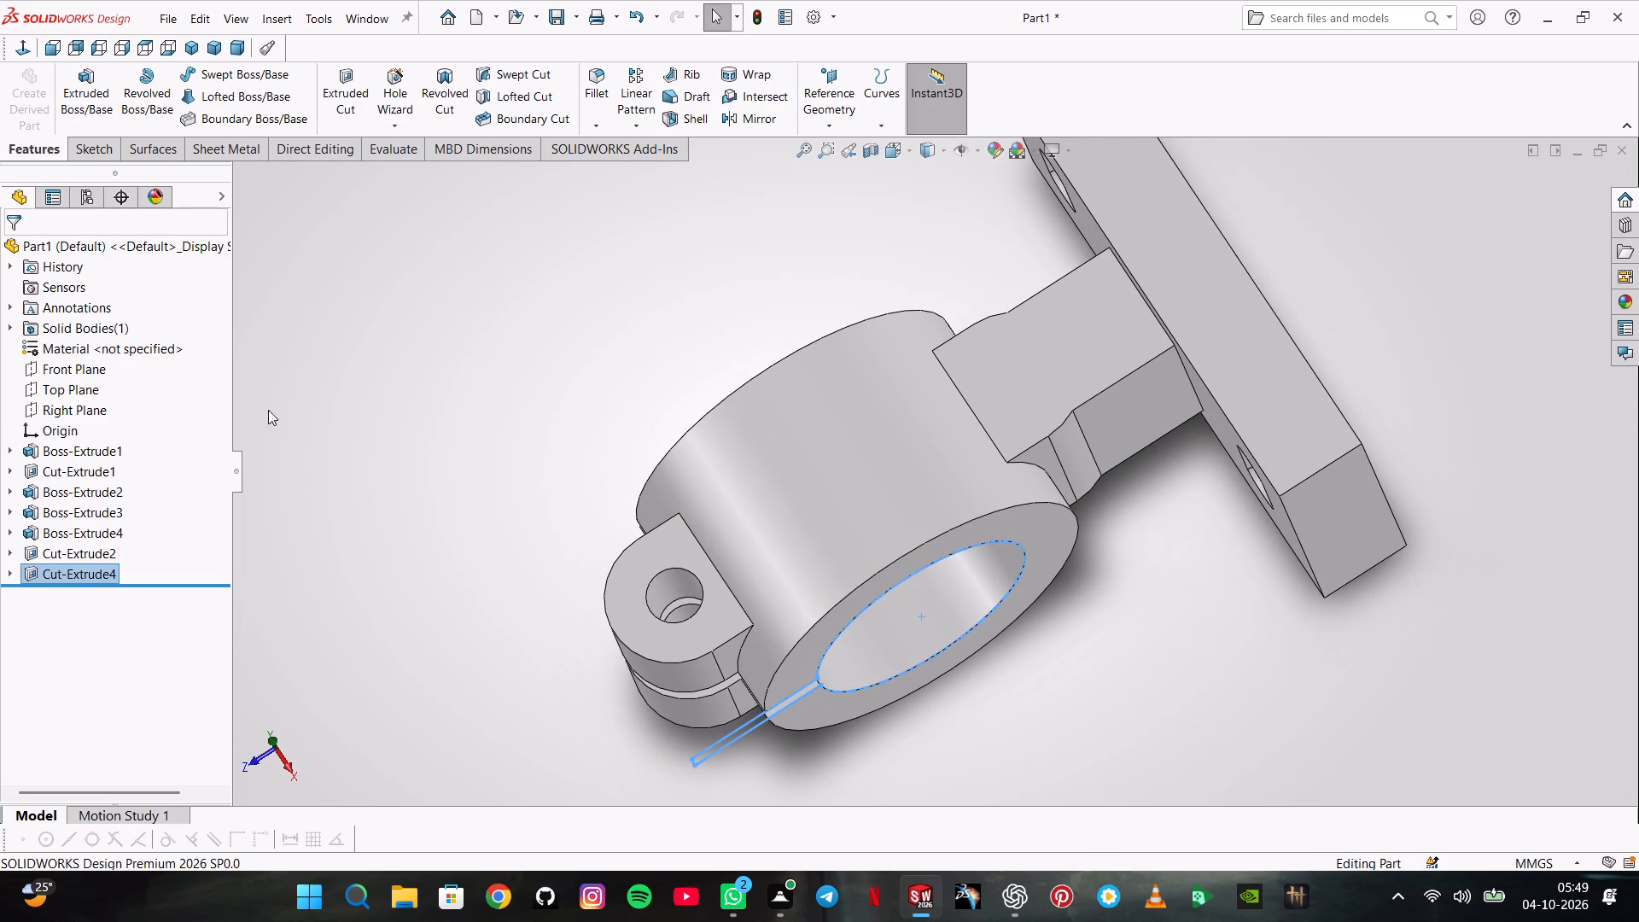
{"action": "left_click", "coordinate": [10, 515]}
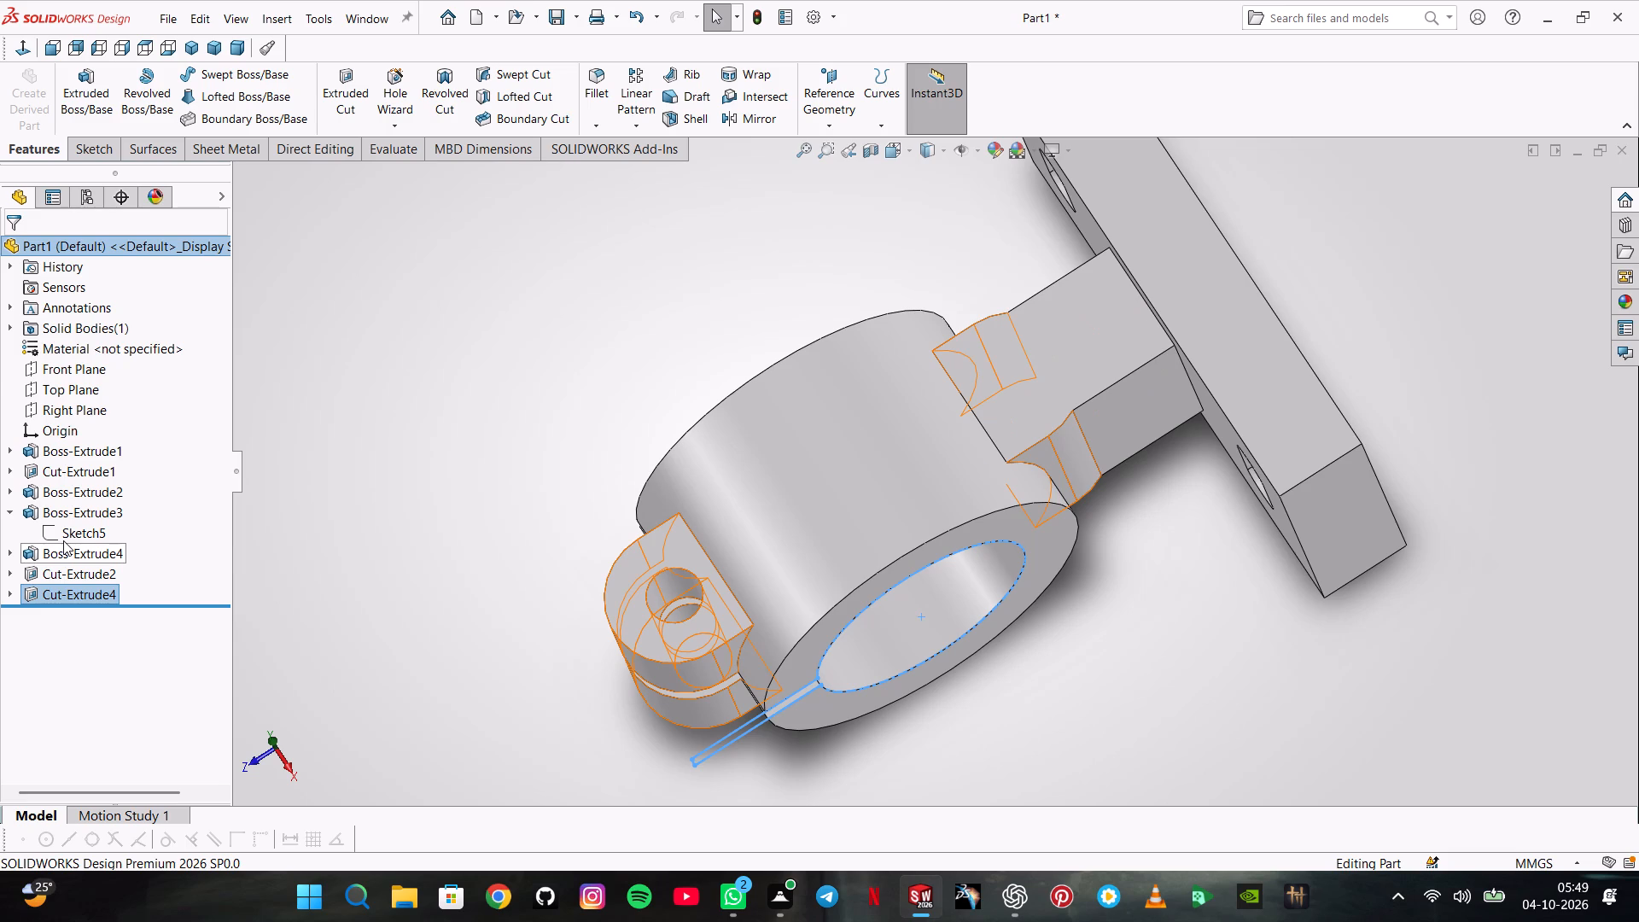
{"action": "left_click", "coordinate": [63, 540]}
{"action": "middle_click_drag", "start_coordinate": [452, 448], "coordinate": [454, 447]}
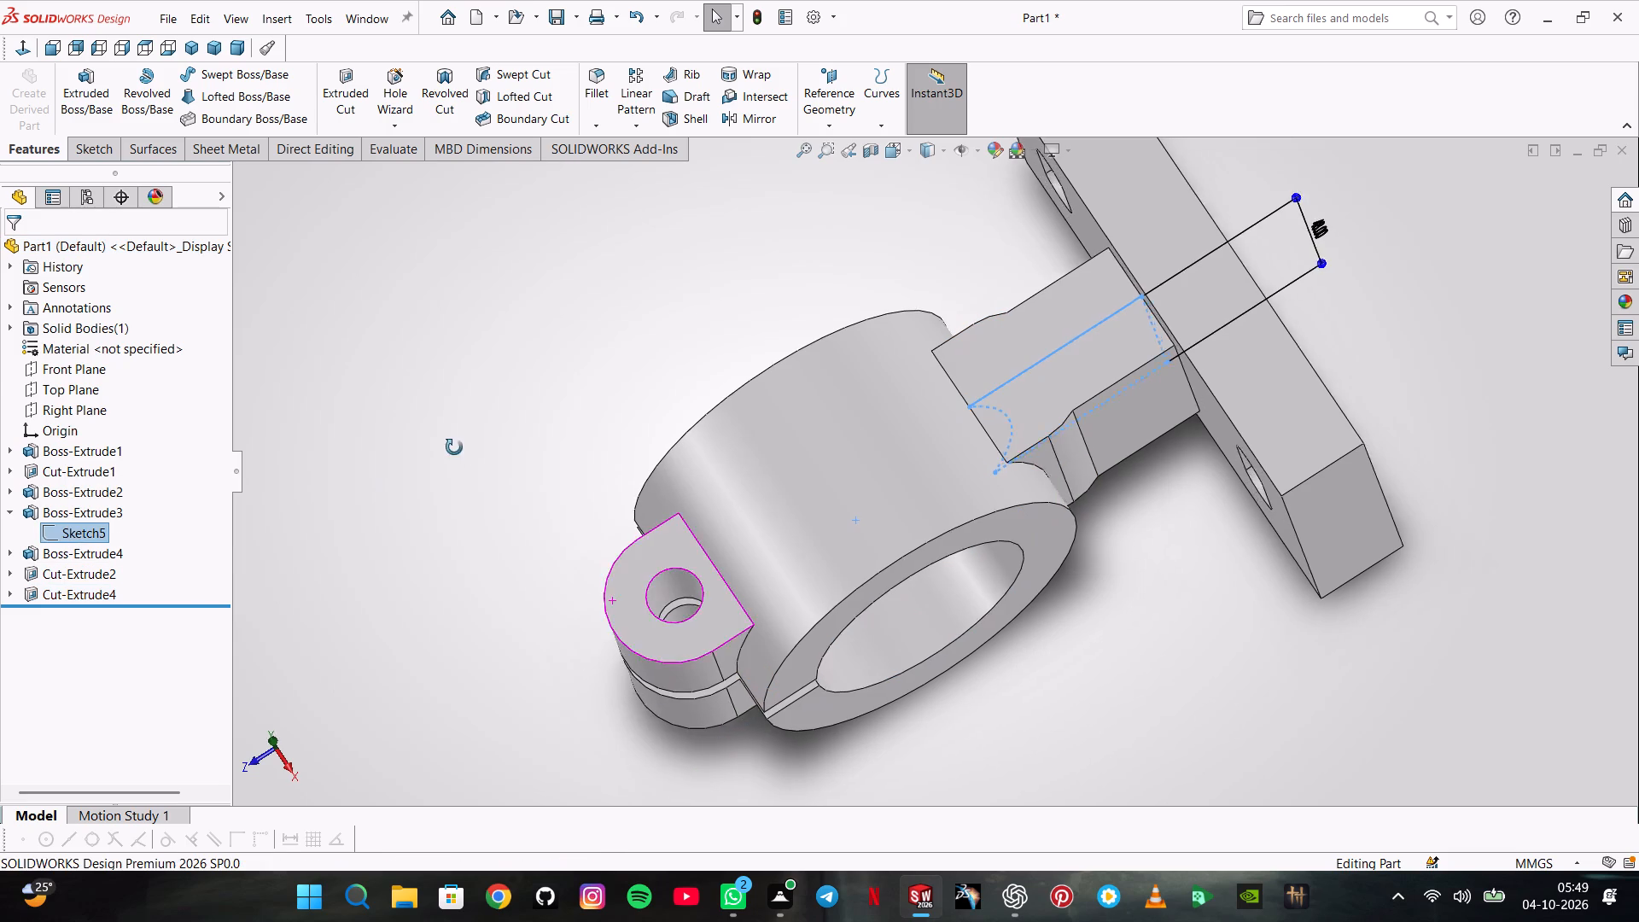
{"action": "middle_click_drag", "start_coordinate": [454, 447], "coordinate": [446, 365]}
{"action": "scroll", "coordinate": [549, 592], "scroll_direction": "up", "scroll_amount": 1}
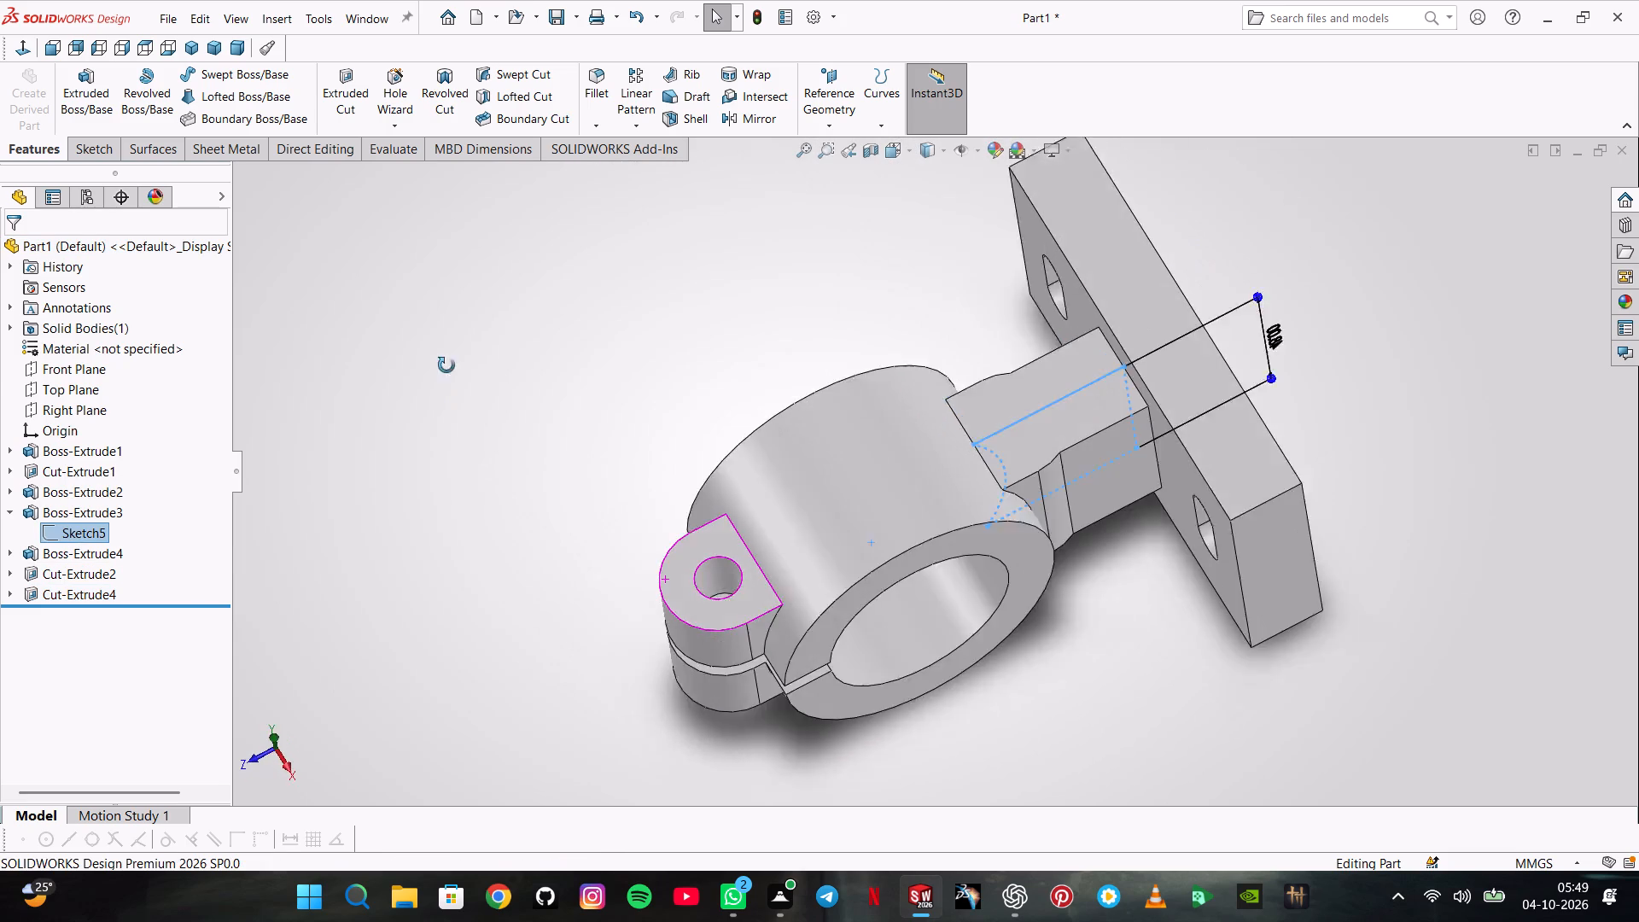
{"action": "middle_click_drag", "start_coordinate": [446, 365], "coordinate": [433, 321]}
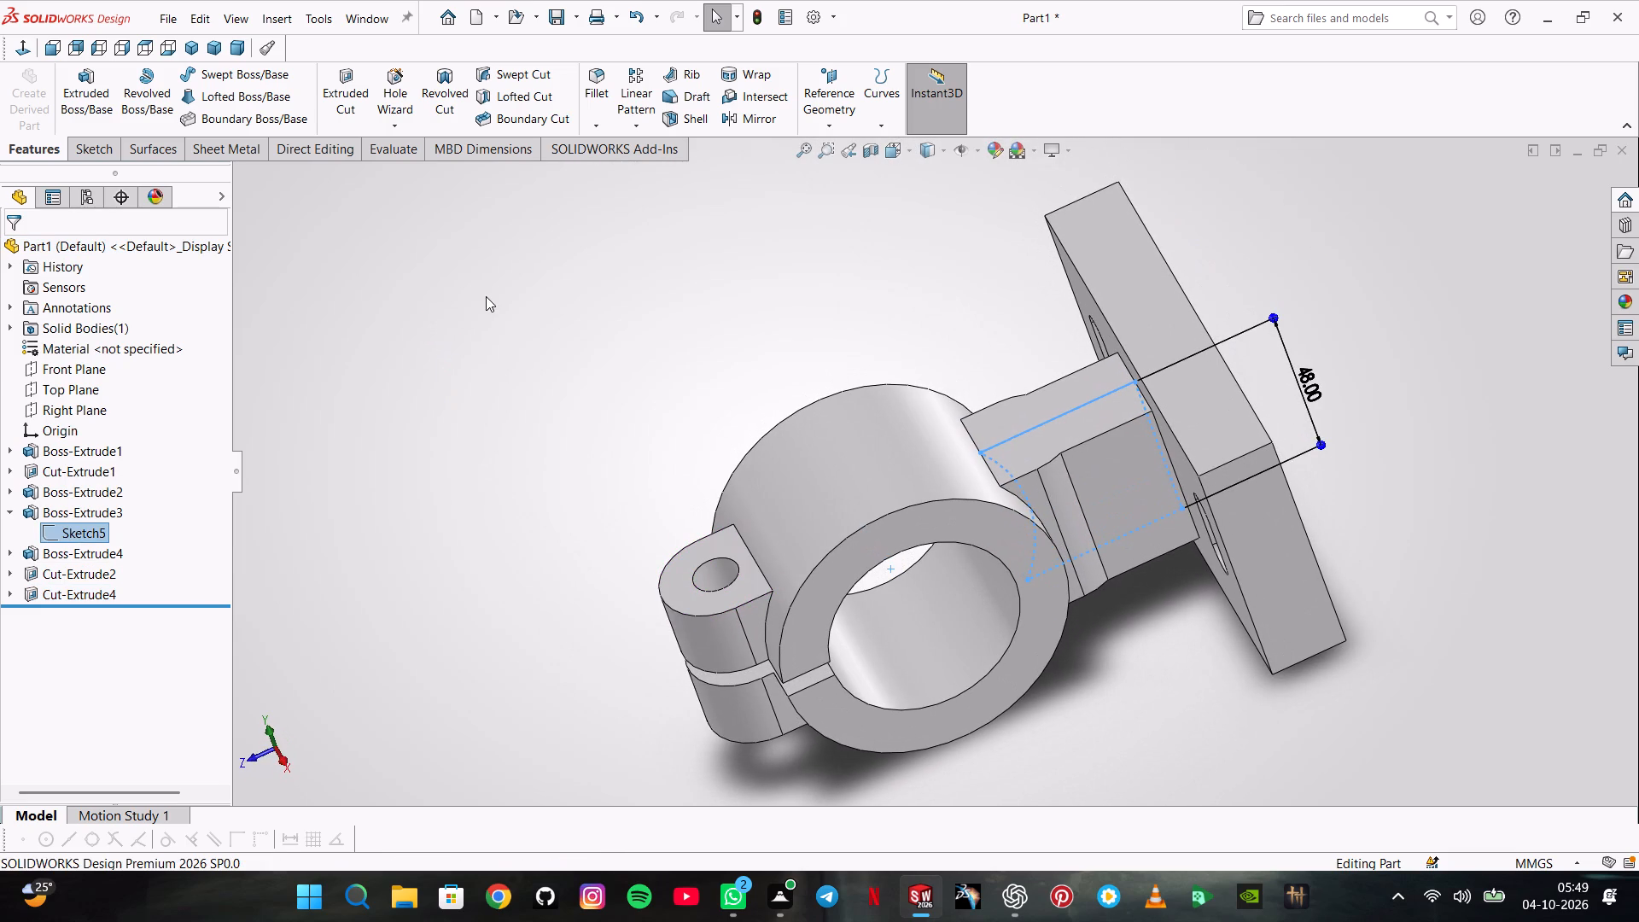
{"action": "left_click", "coordinate": [486, 296]}
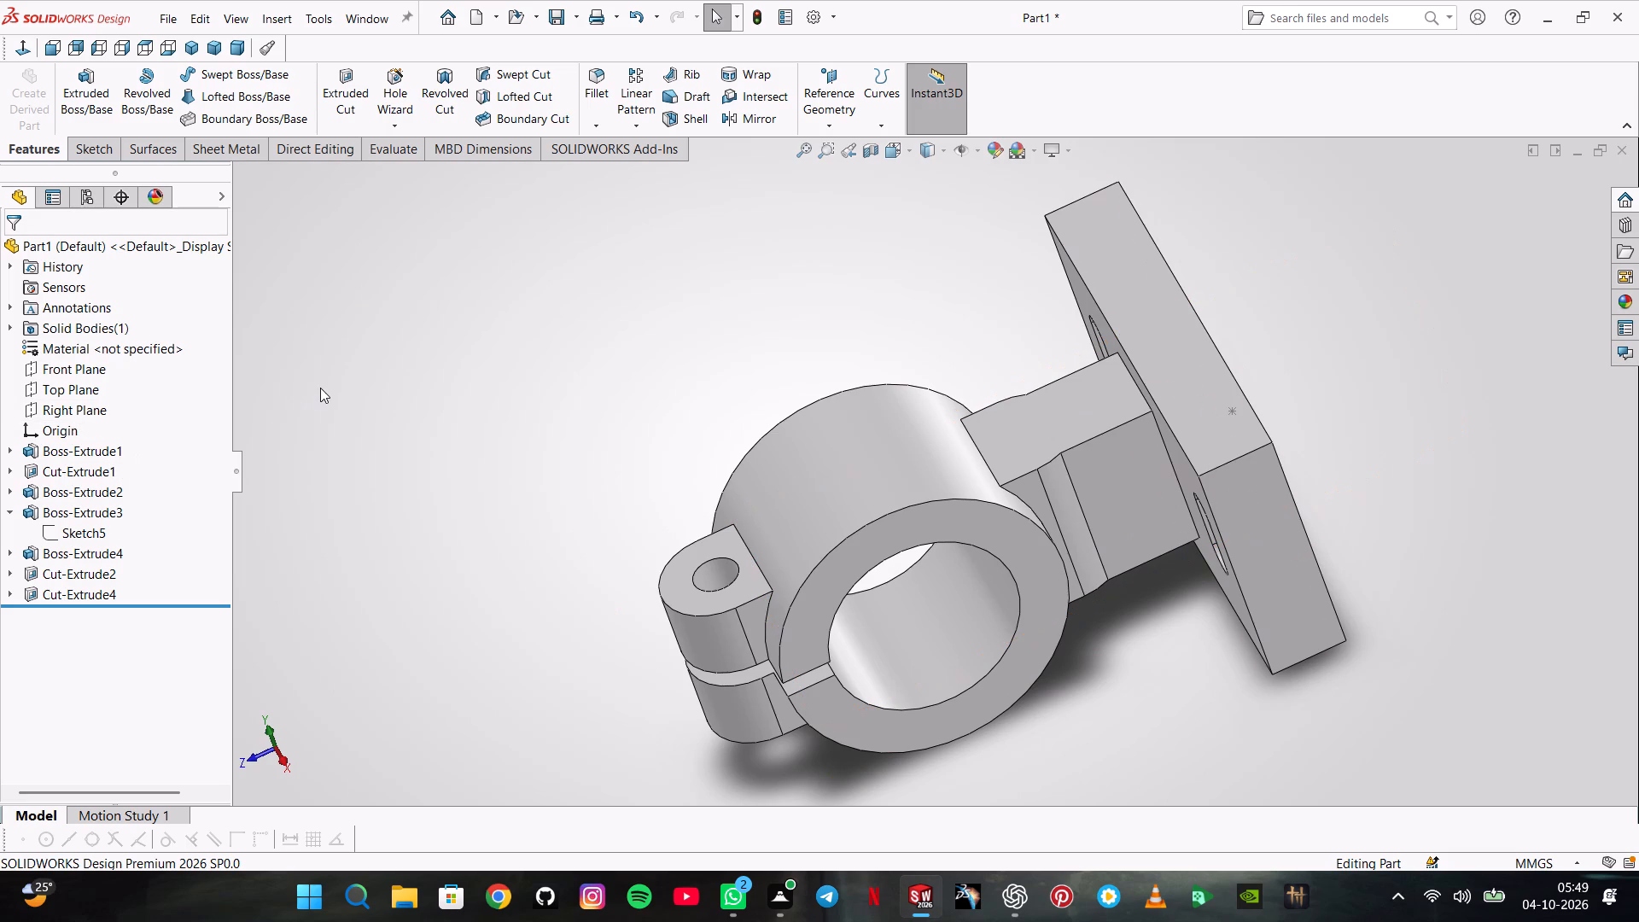
{"action": "left_click", "coordinate": [55, 513]}
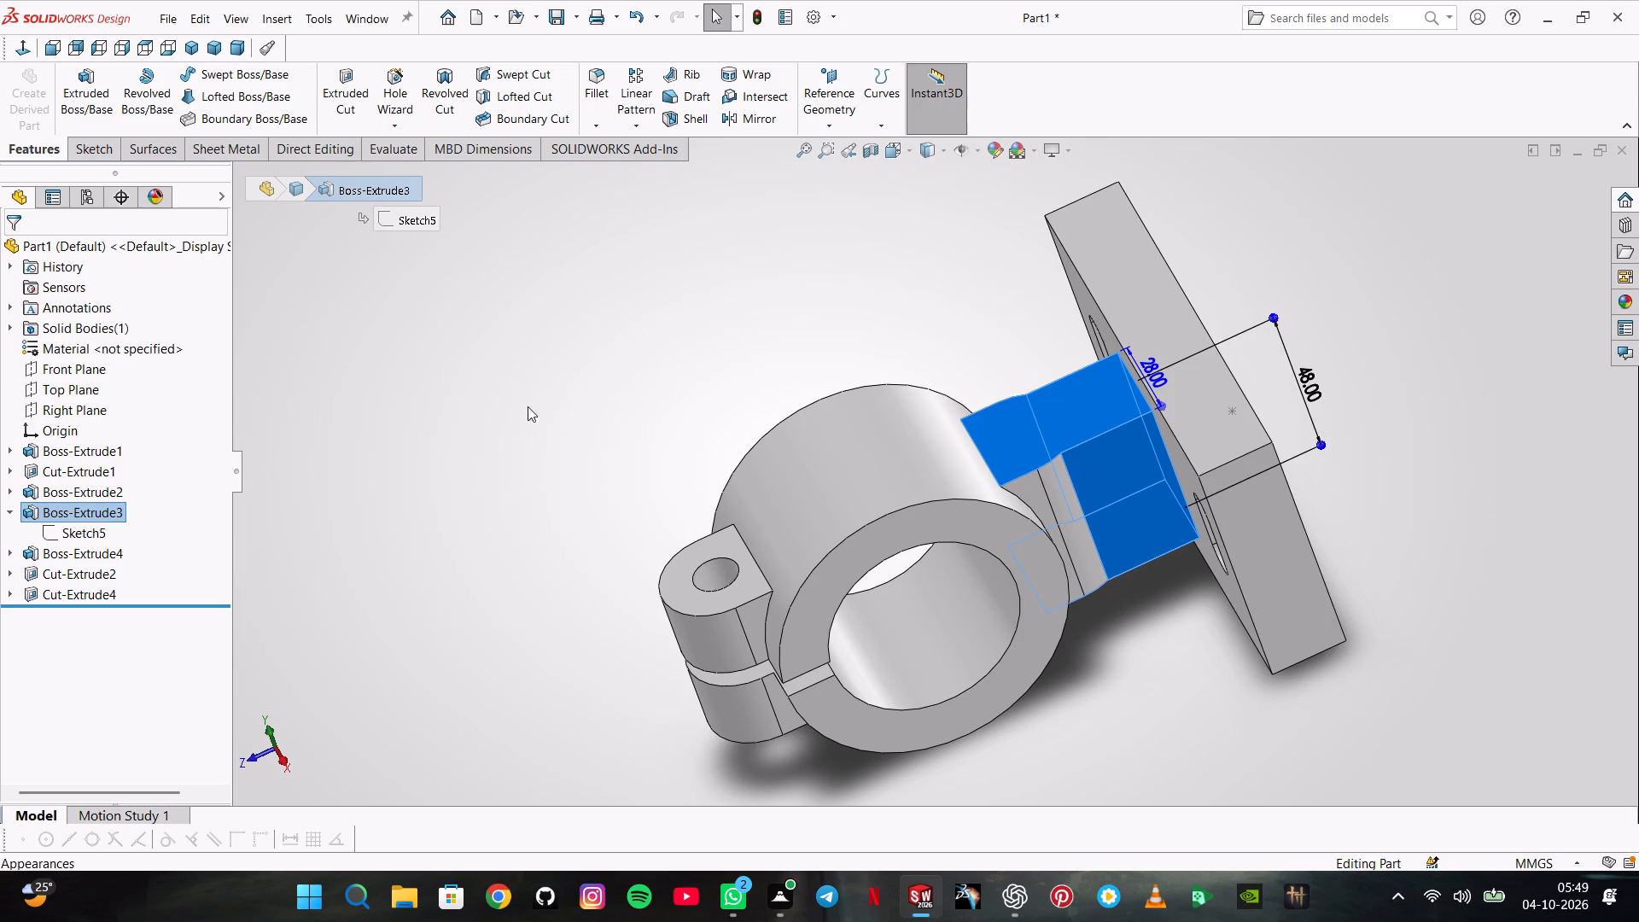
{"action": "middle_click_drag", "start_coordinate": [573, 410], "coordinate": [641, 574]}
{"action": "scroll", "coordinate": [627, 472], "scroll_direction": "up", "scroll_amount": 2}
{"action": "scroll", "coordinate": [627, 472], "scroll_direction": "down", "scroll_amount": 1}
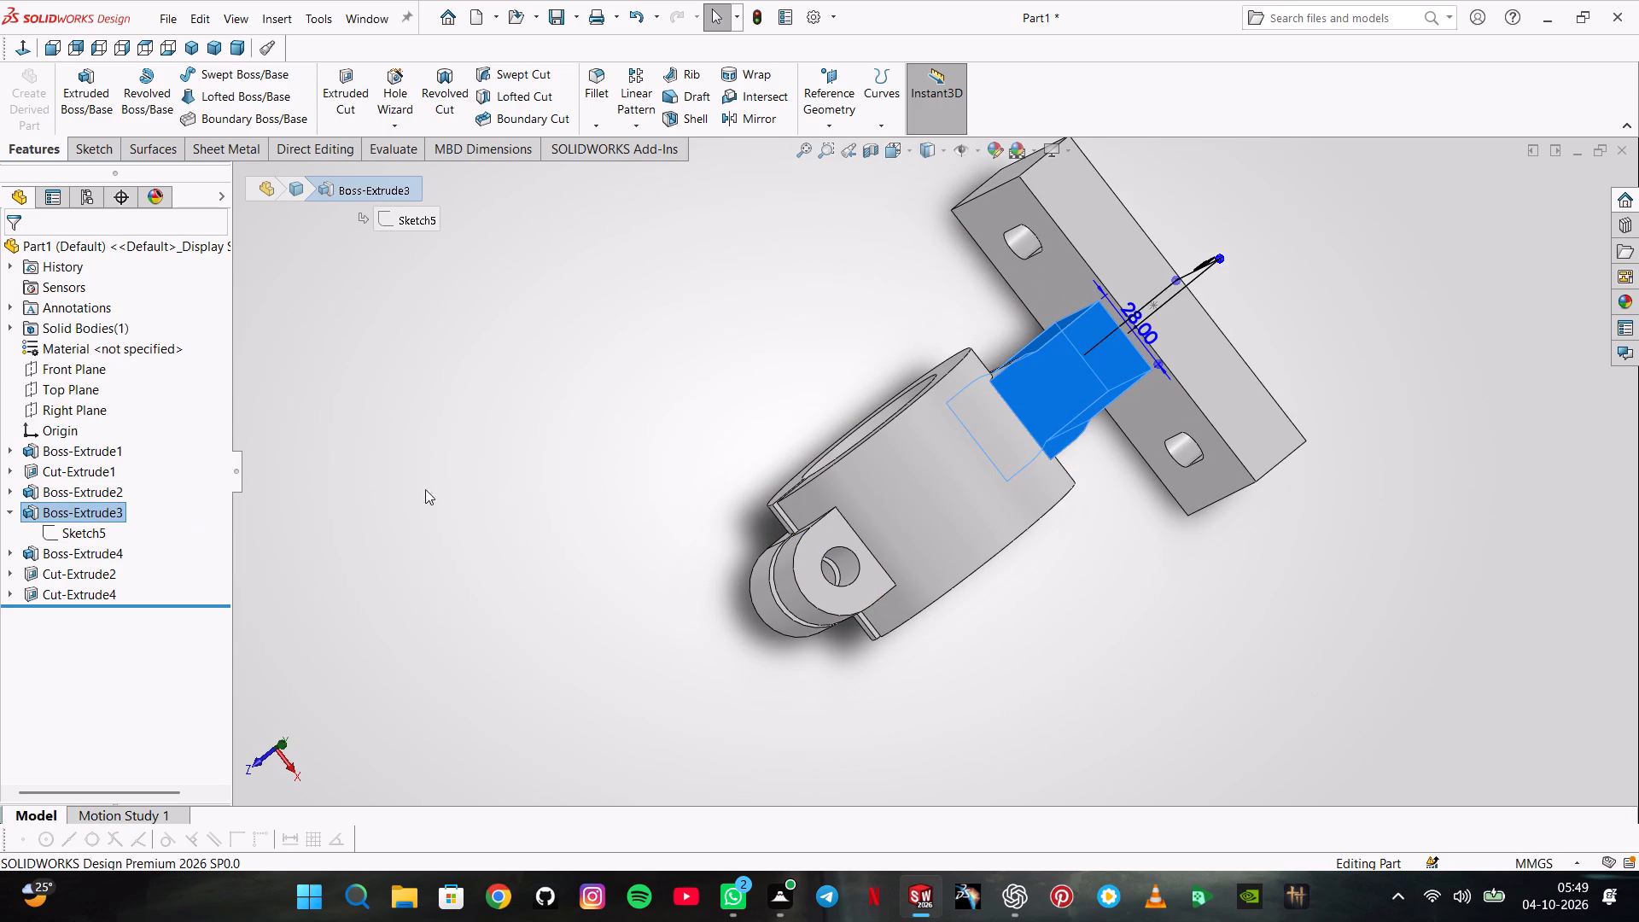
{"action": "left_click", "coordinate": [569, 428]}
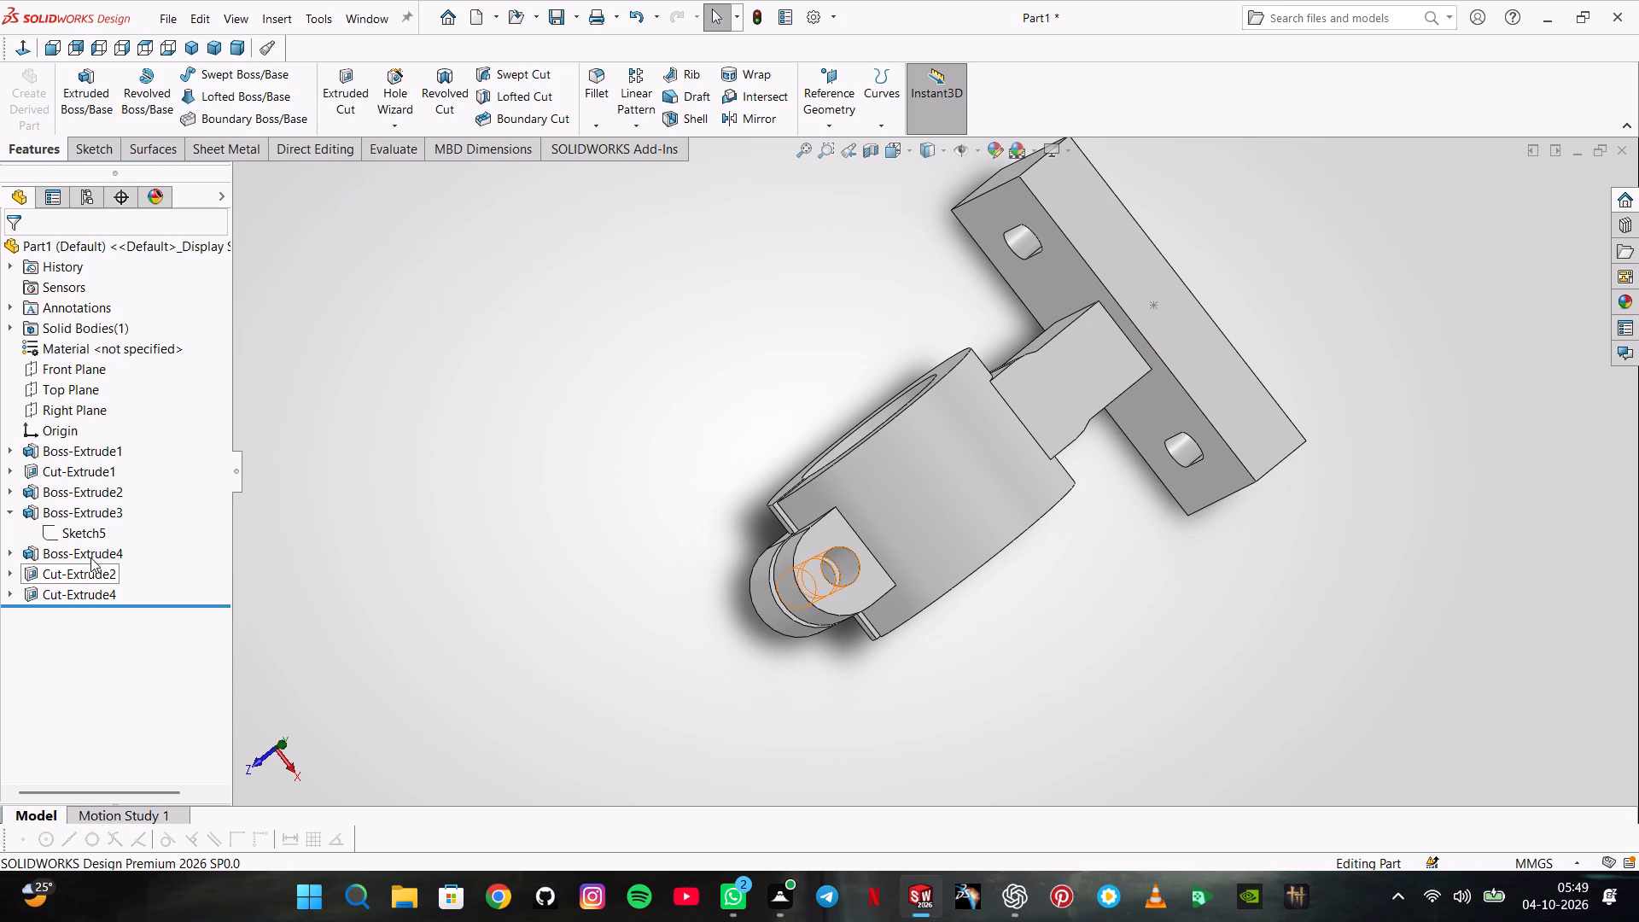
Open the sketch of the lug extrusion (Boss-Extrude4) for editing.
{"action": "left_click", "coordinate": [90, 557]}
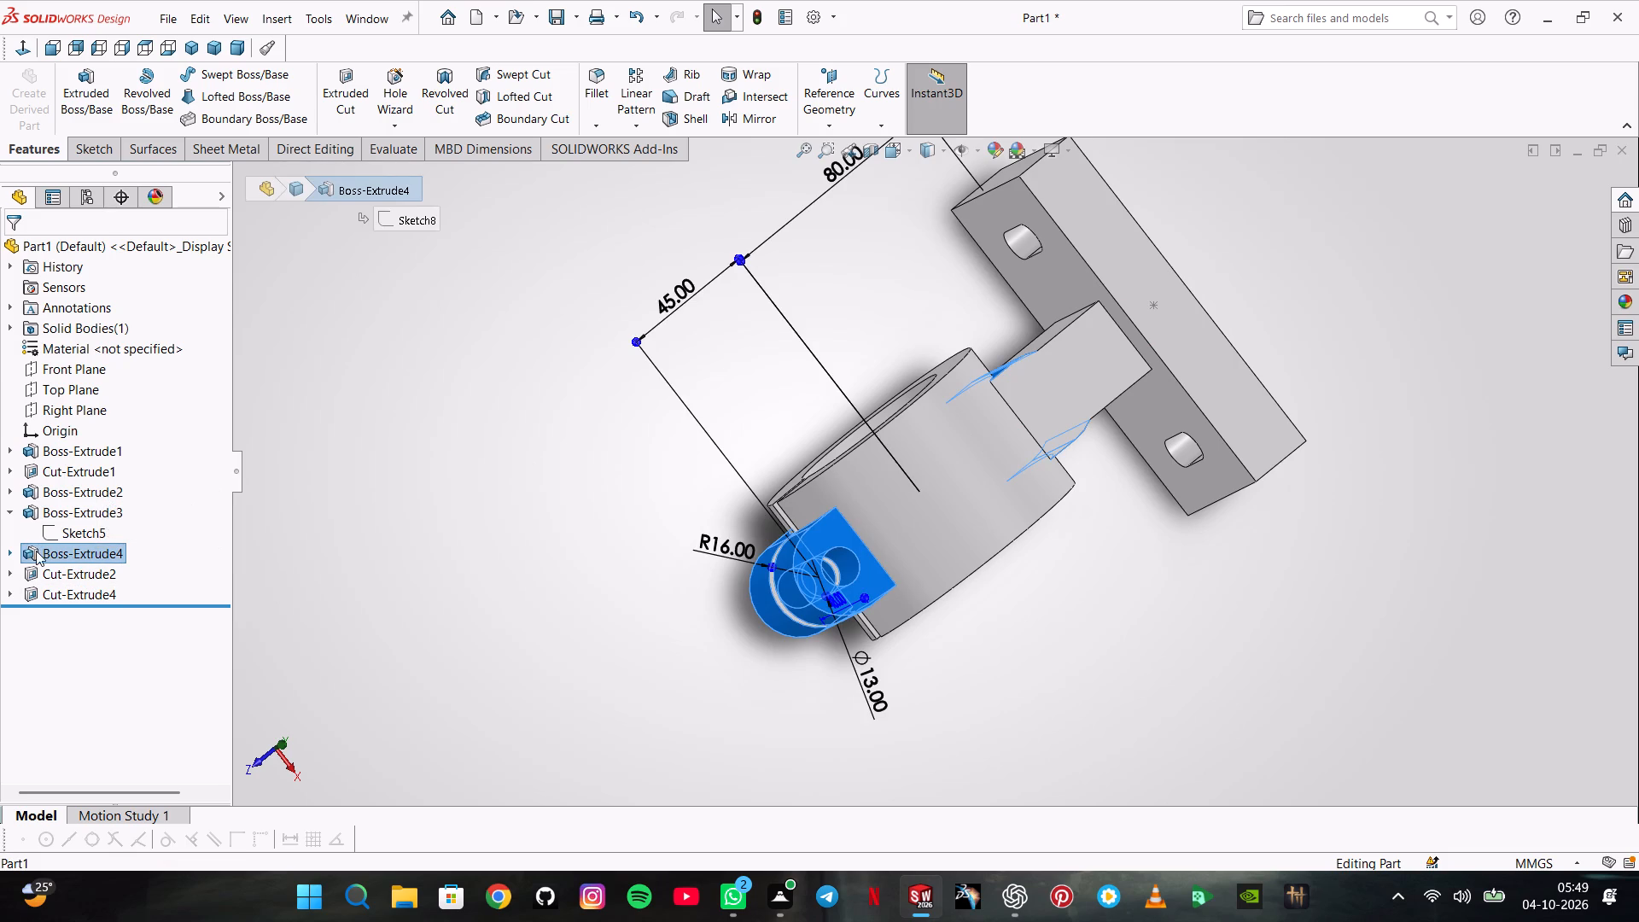
{"action": "left_click", "coordinate": [50, 551]}
{"action": "left_click", "coordinate": [186, 546]}
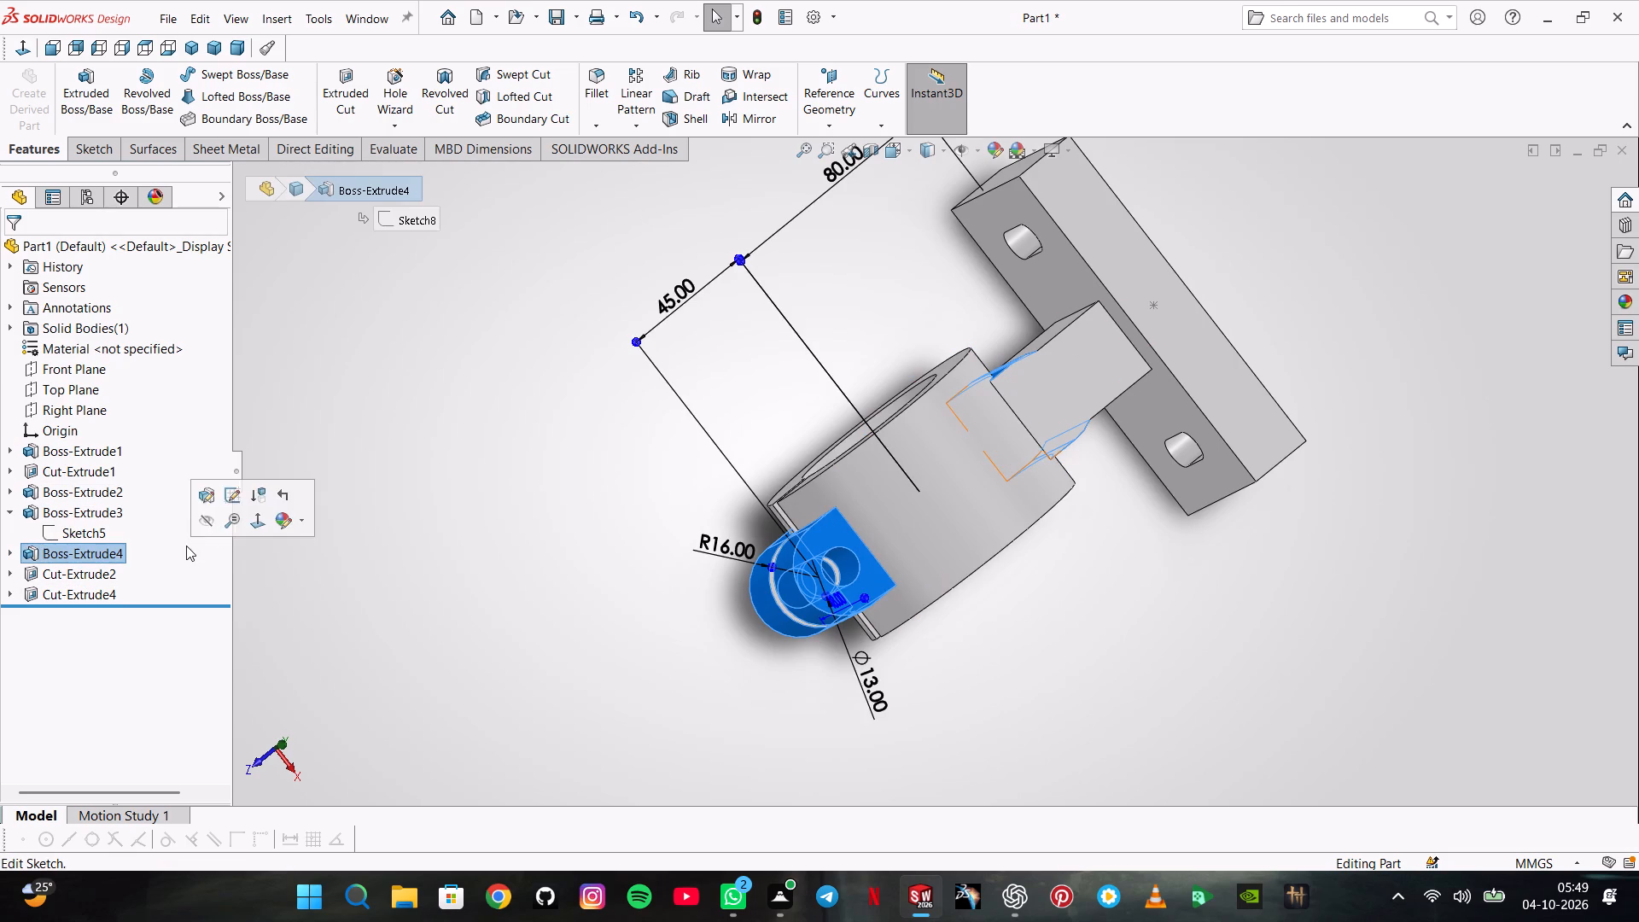
{"action": "right_click", "coordinate": [143, 546]}
{"action": "left_click", "coordinate": [191, 495]}
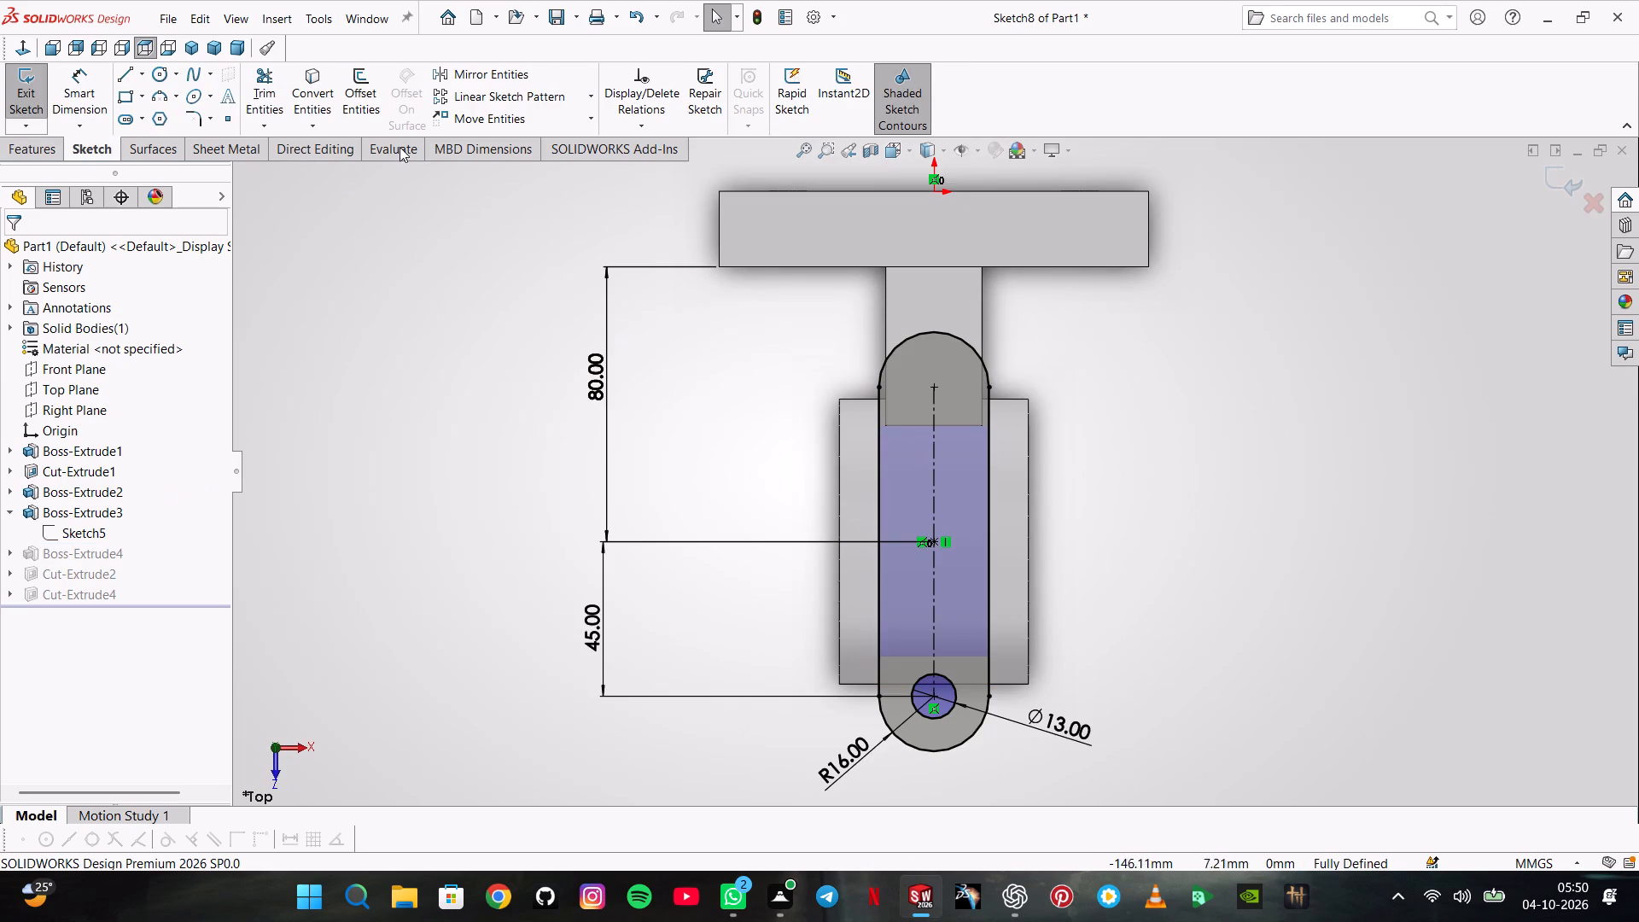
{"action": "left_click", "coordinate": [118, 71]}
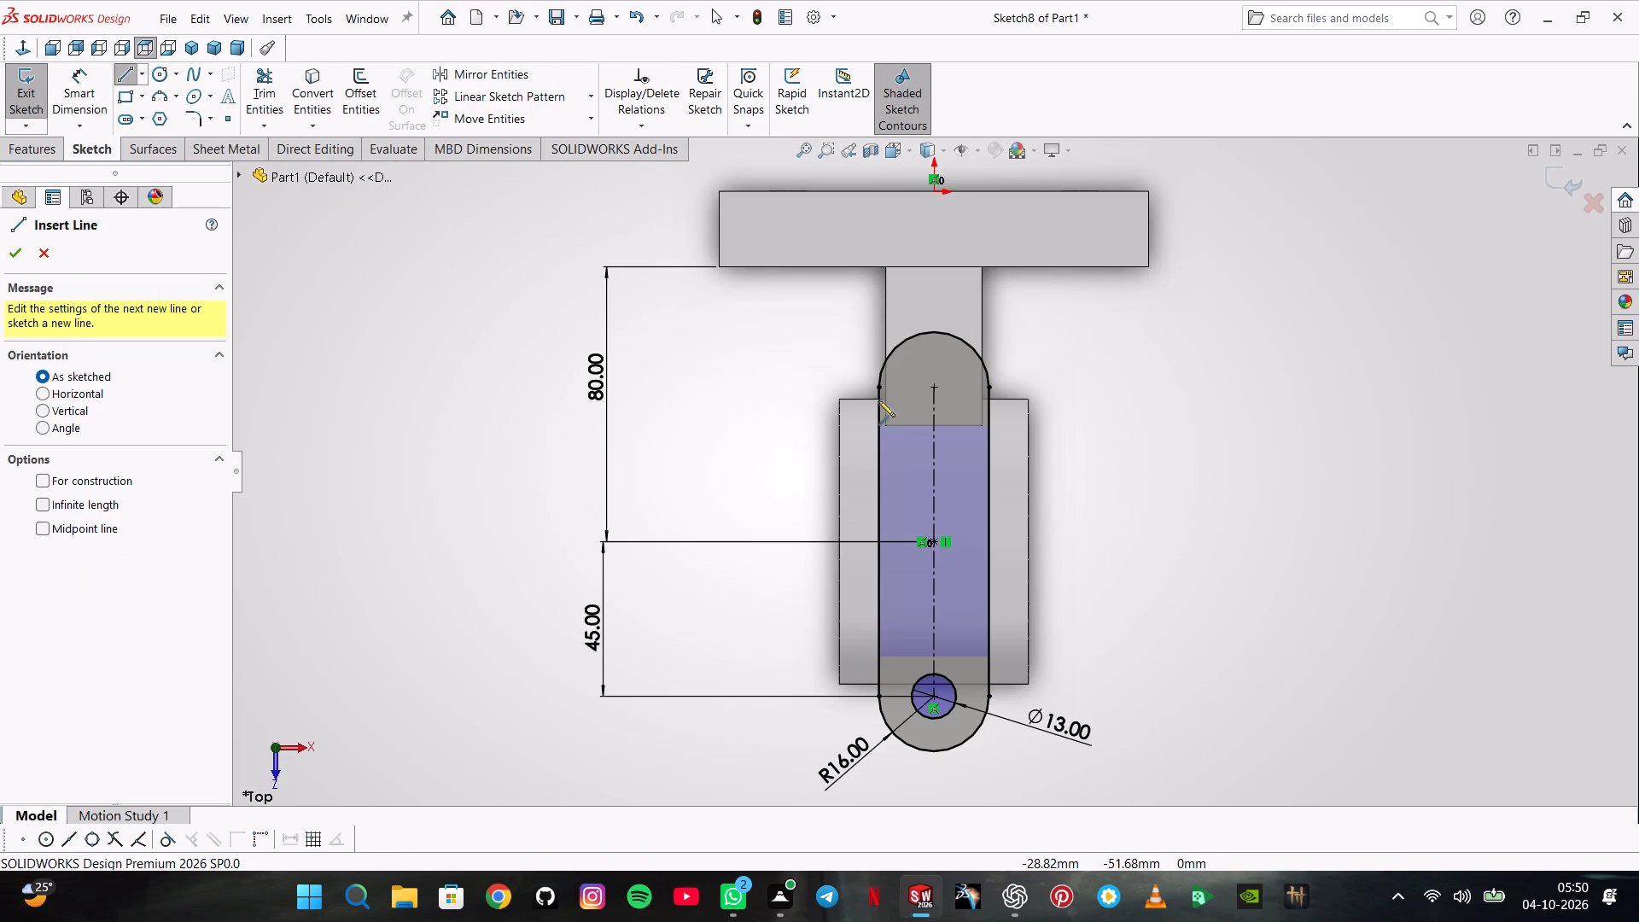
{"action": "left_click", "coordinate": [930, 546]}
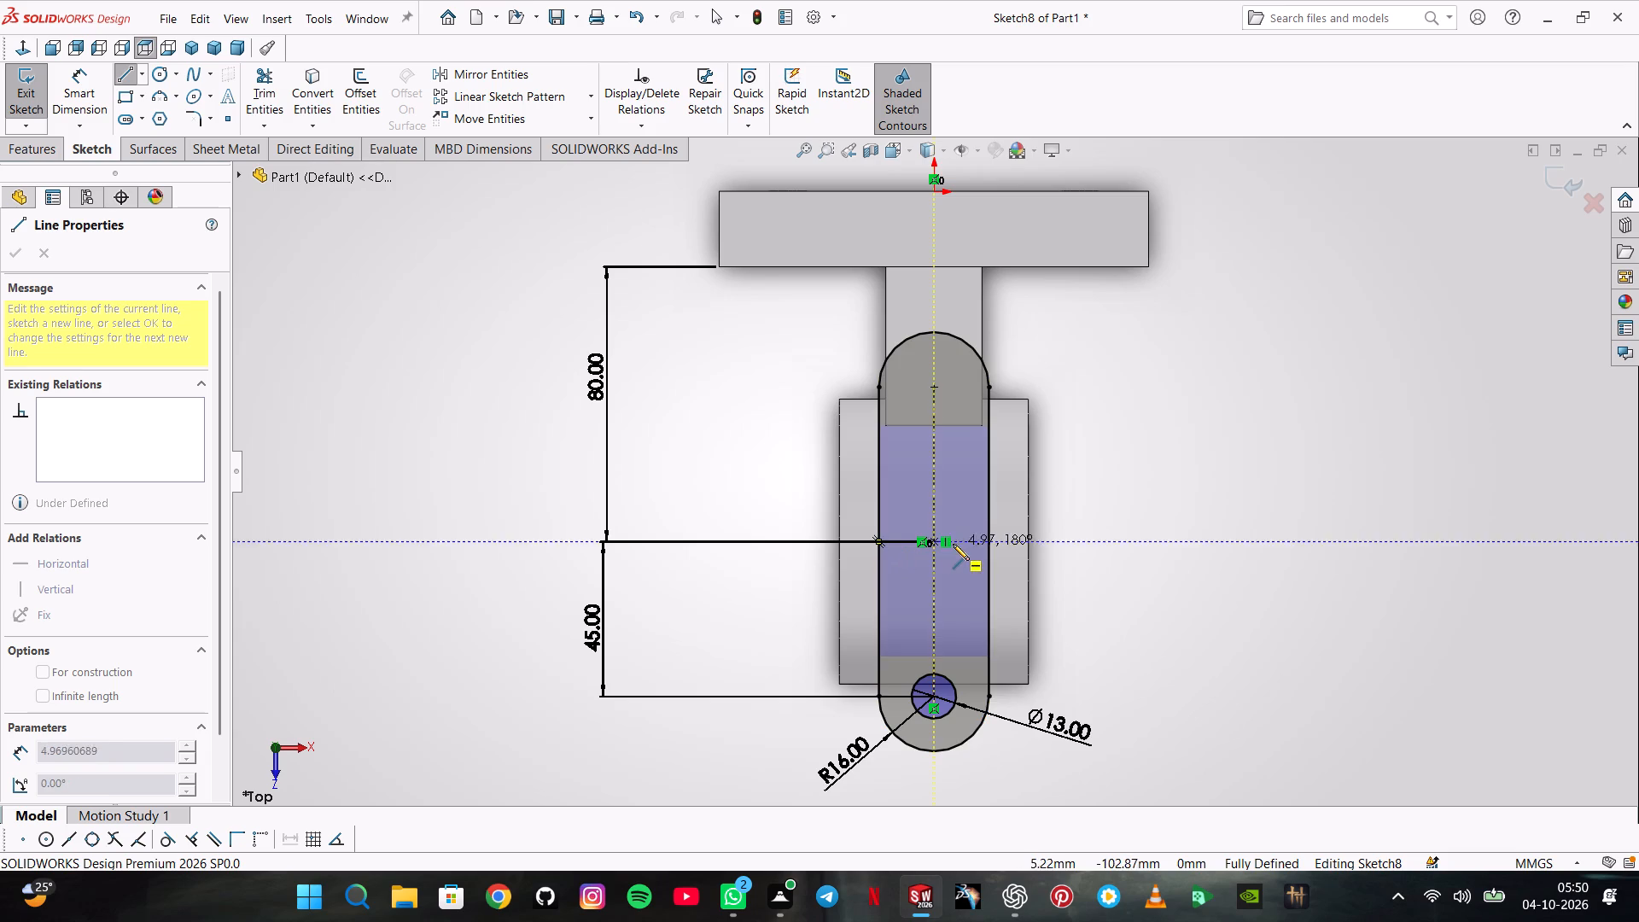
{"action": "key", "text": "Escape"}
Draw a horizontal line across the lug's slot outline at its centre, from one straight side to the other.
{"action": "left_click", "coordinate": [120, 72]}
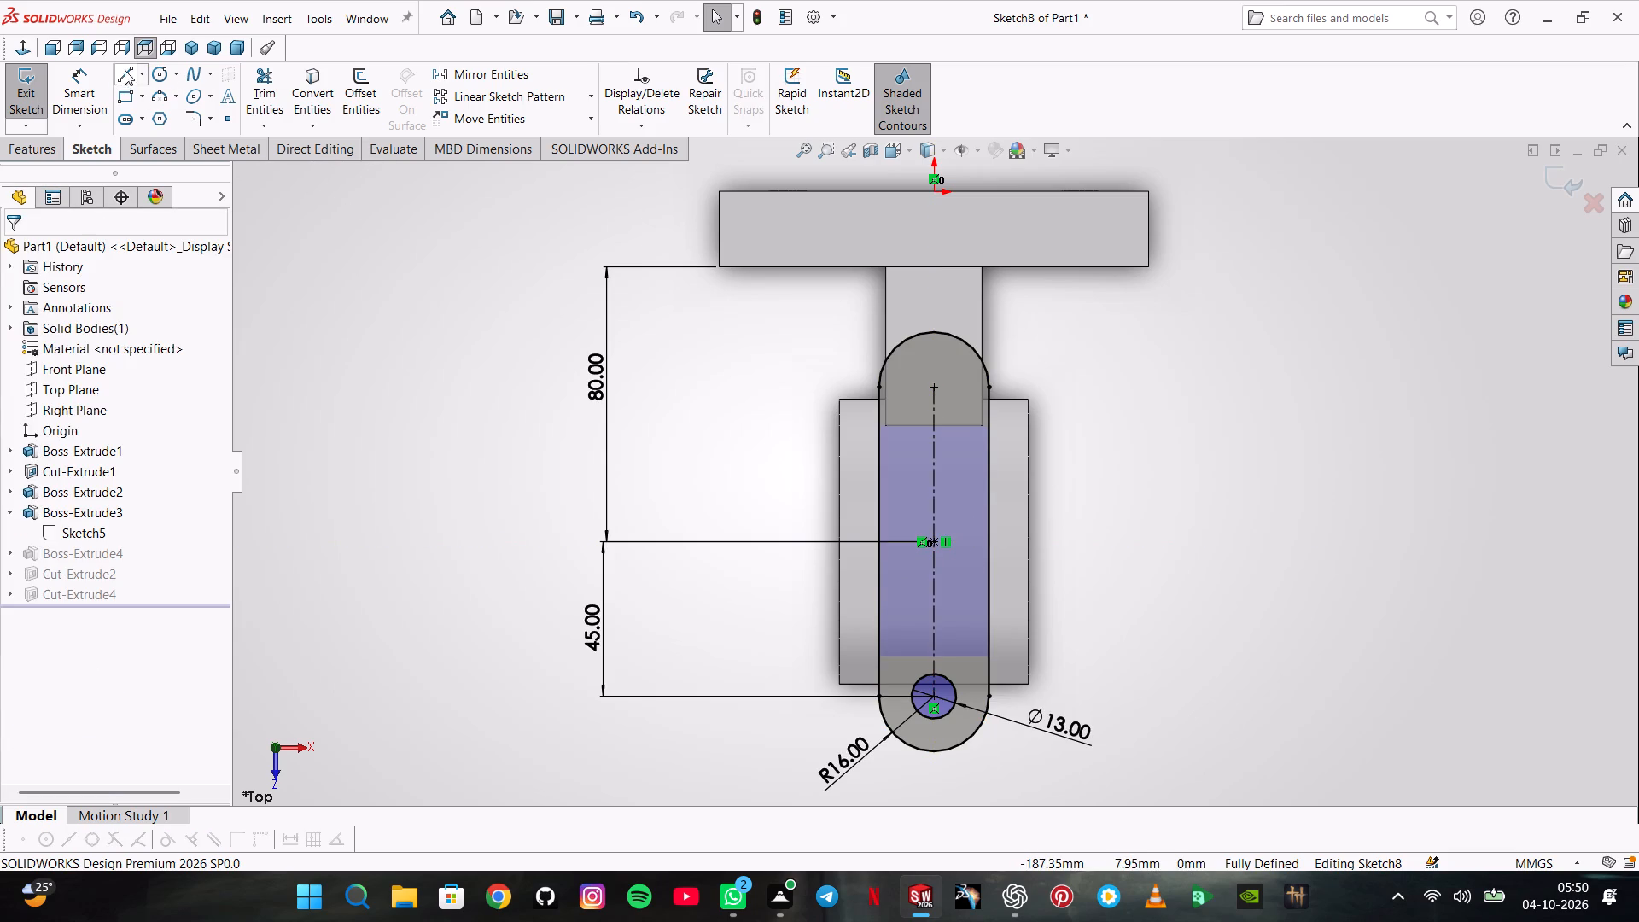
{"action": "left_click", "coordinate": [879, 540]}
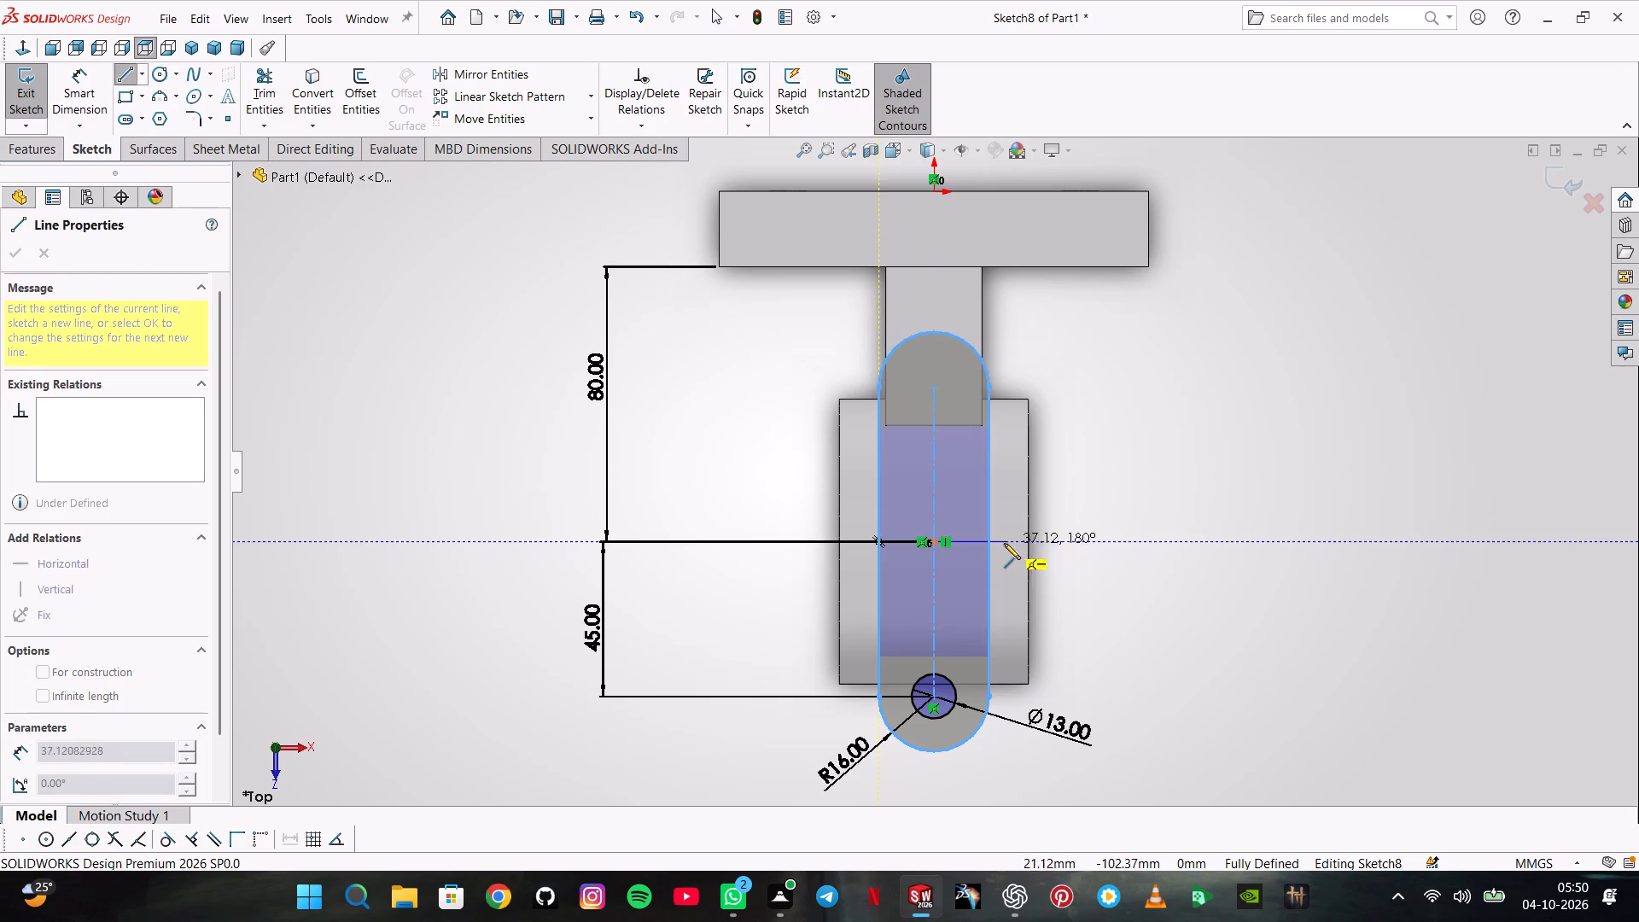
{"action": "left_click", "coordinate": [989, 543]}
{"action": "triple_click", "coordinate": [1089, 487]}
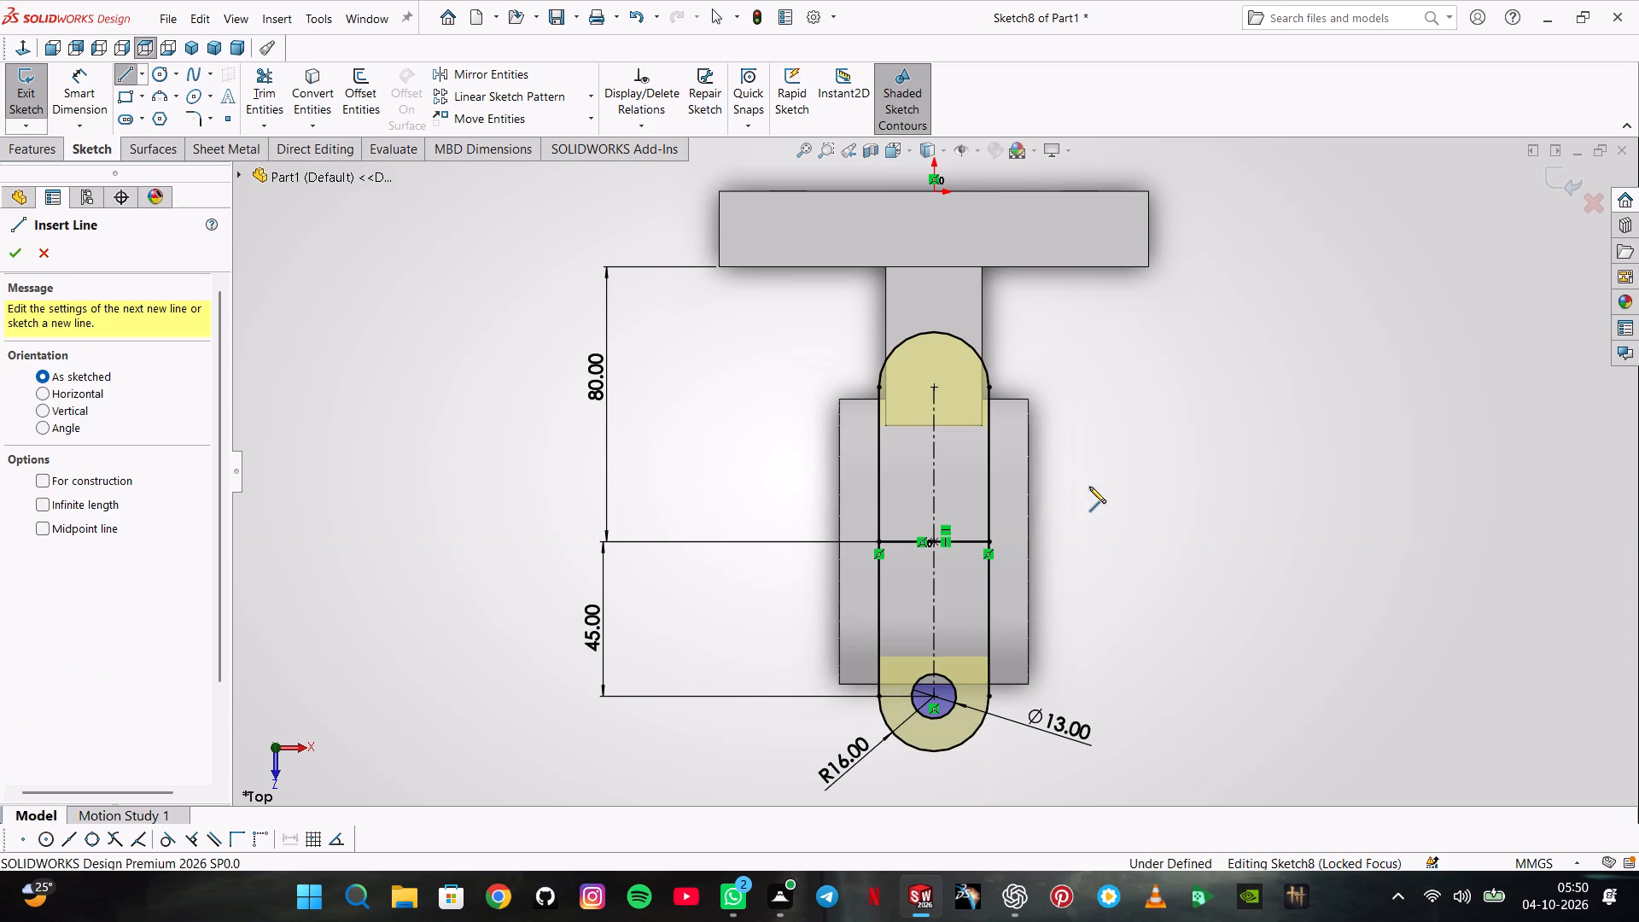
Trim the slot's arc and both straight sides on the web side of the cross line, accepting the relation deletions, and exit the sketch.
{"action": "left_click", "coordinate": [278, 90]}
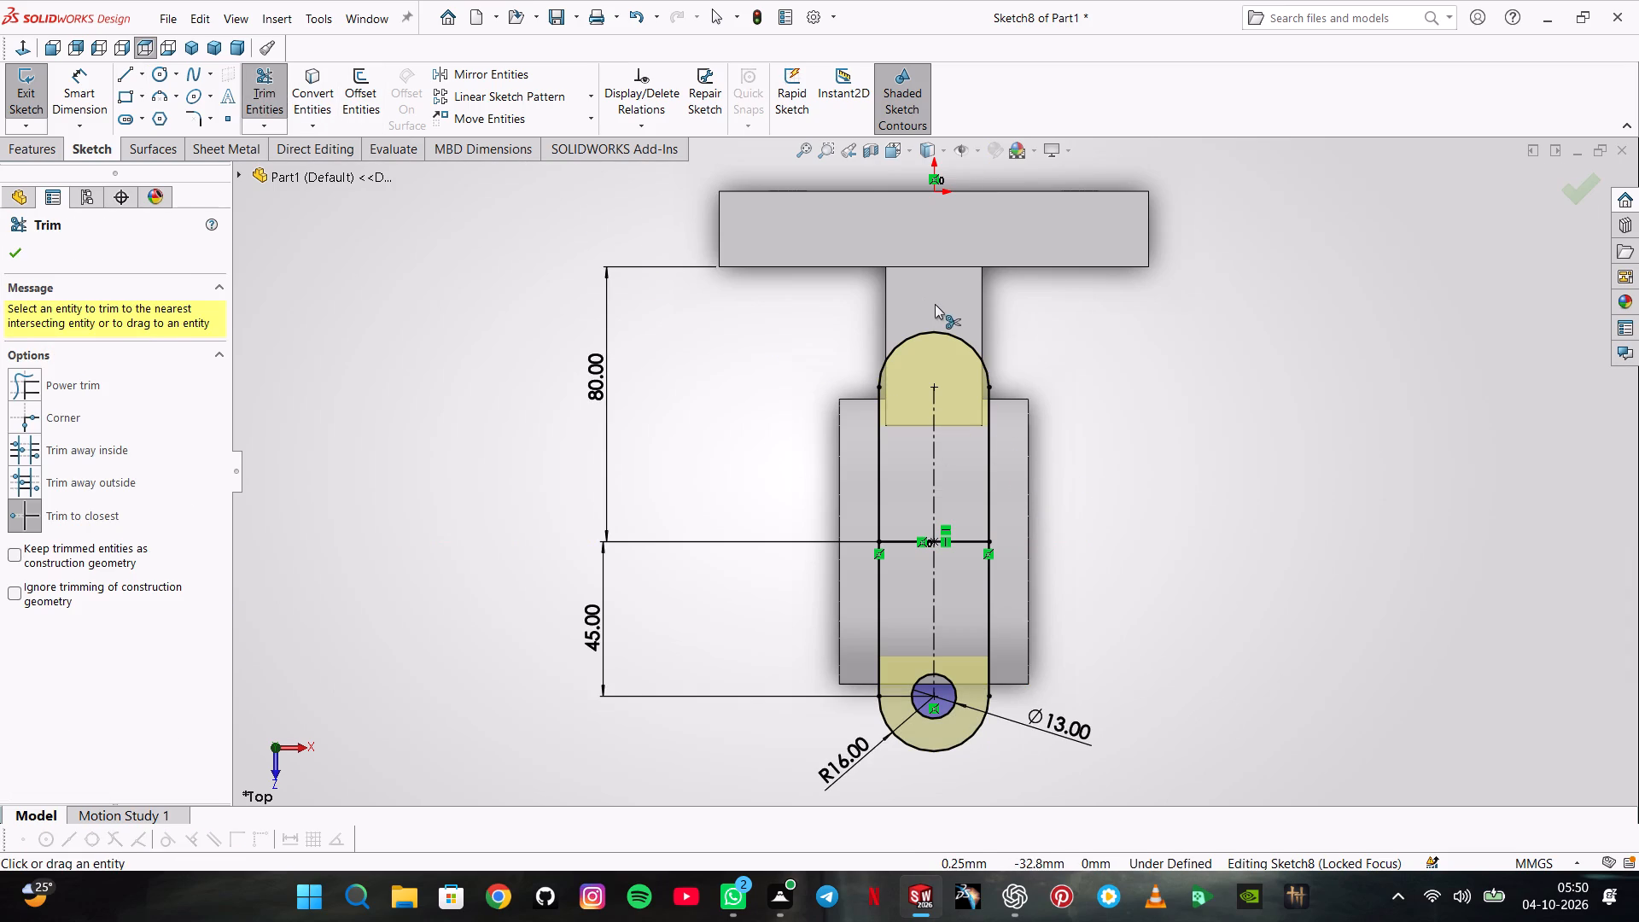
{"action": "left_click", "coordinate": [939, 335]}
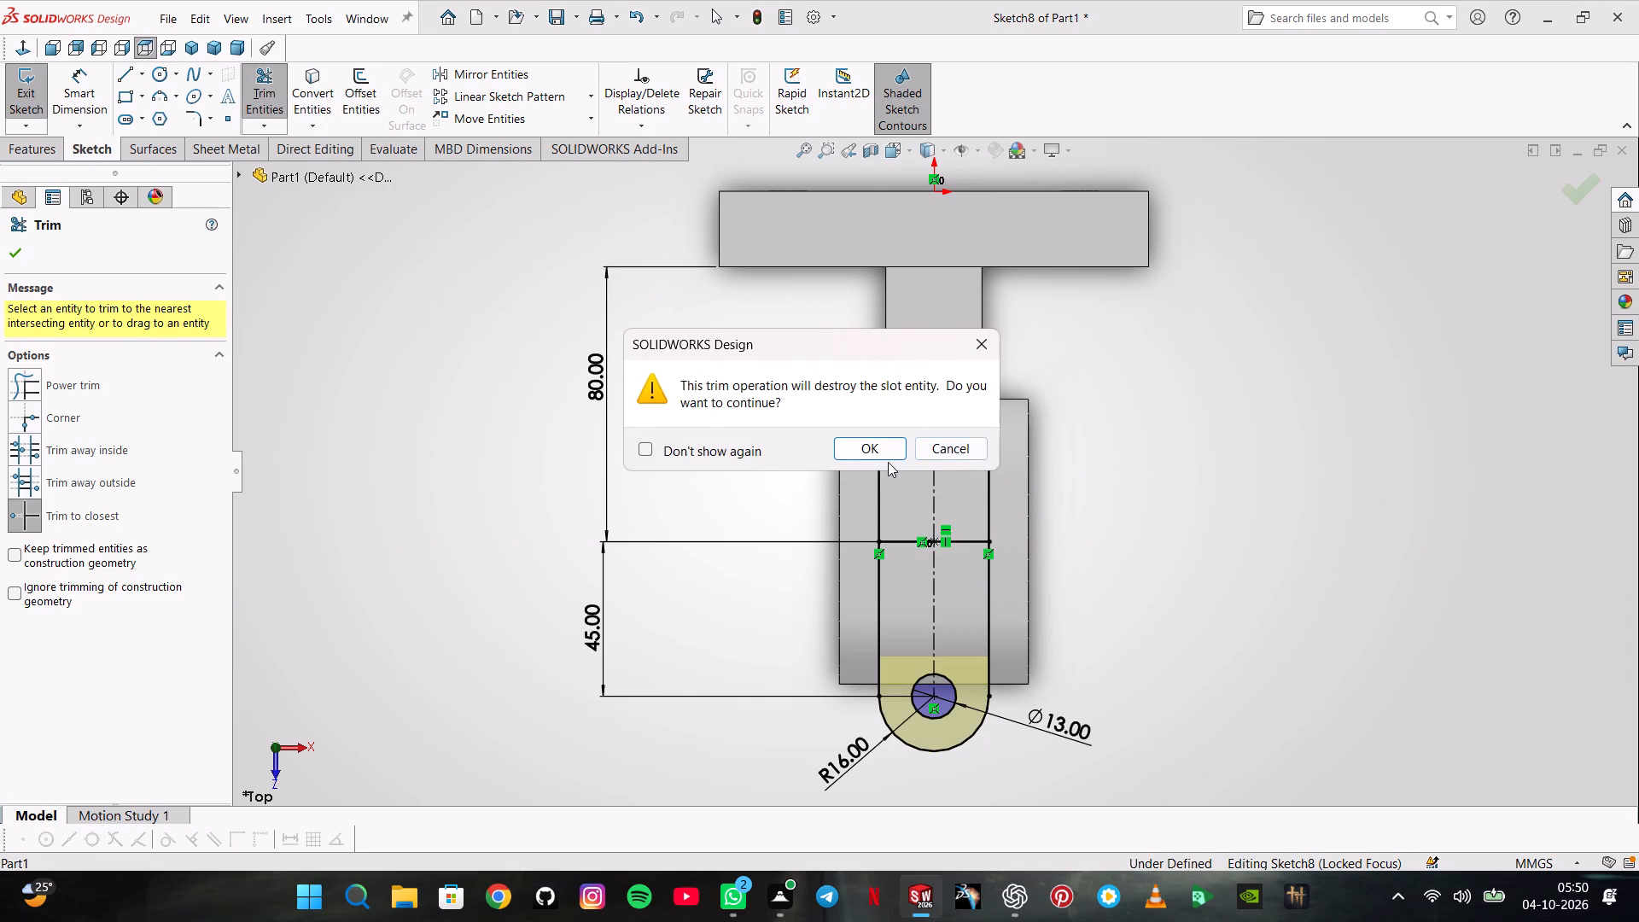
{"action": "left_click", "coordinate": [885, 459]}
{"action": "left_click", "coordinate": [880, 454]}
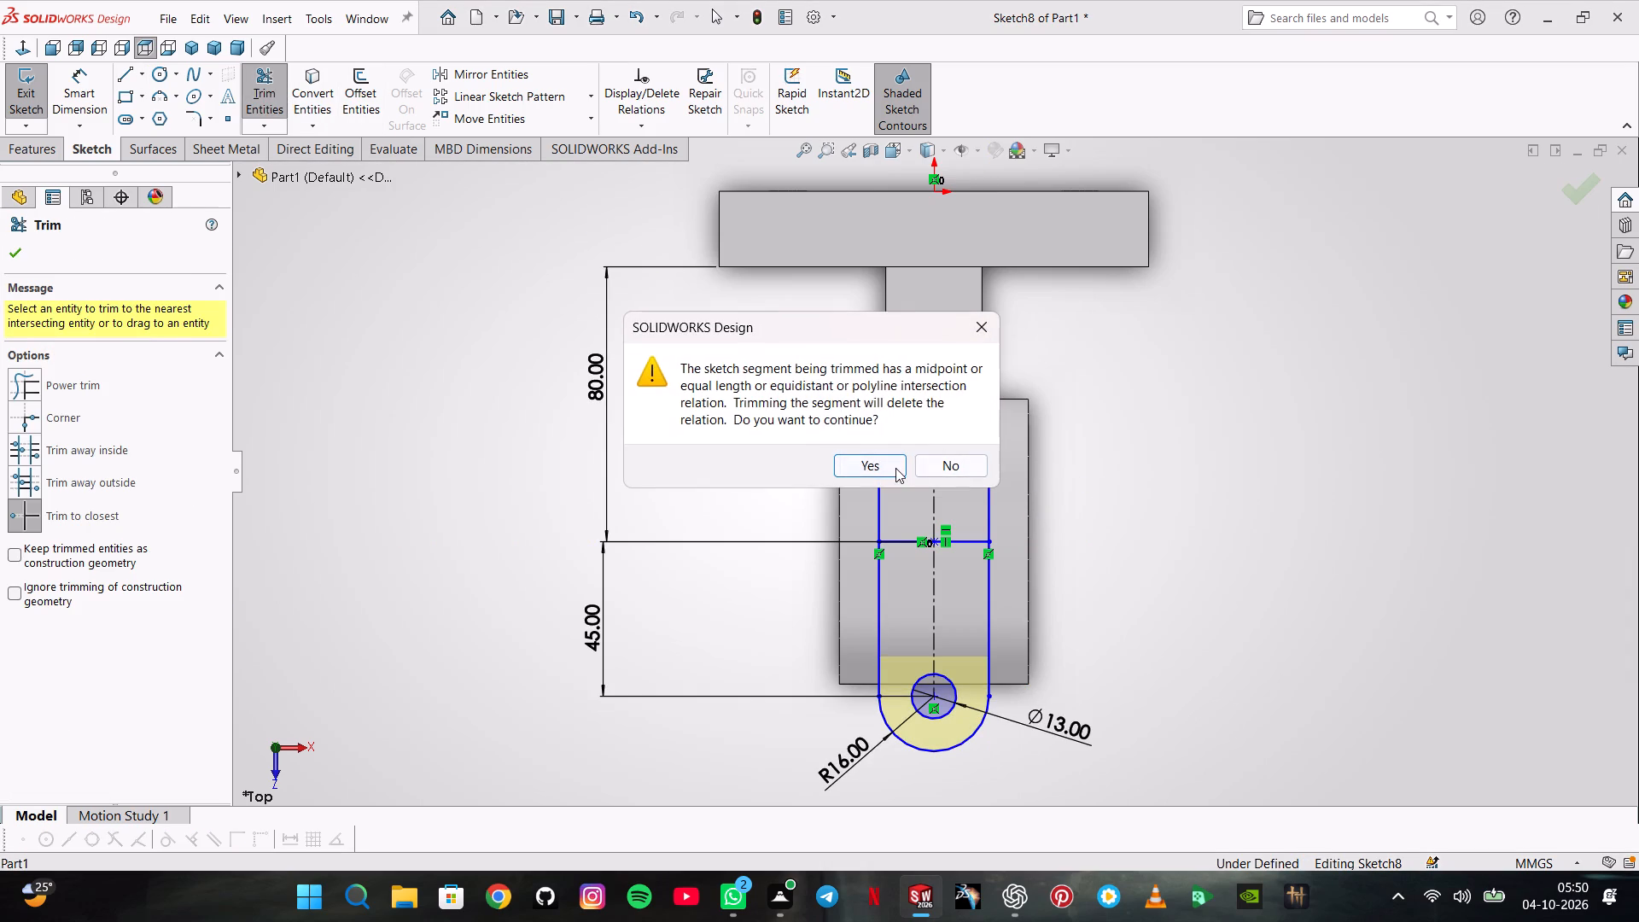
{"action": "left_click", "coordinate": [895, 468]}
{"action": "left_click", "coordinate": [934, 466]}
{"action": "left_click", "coordinate": [987, 456]}
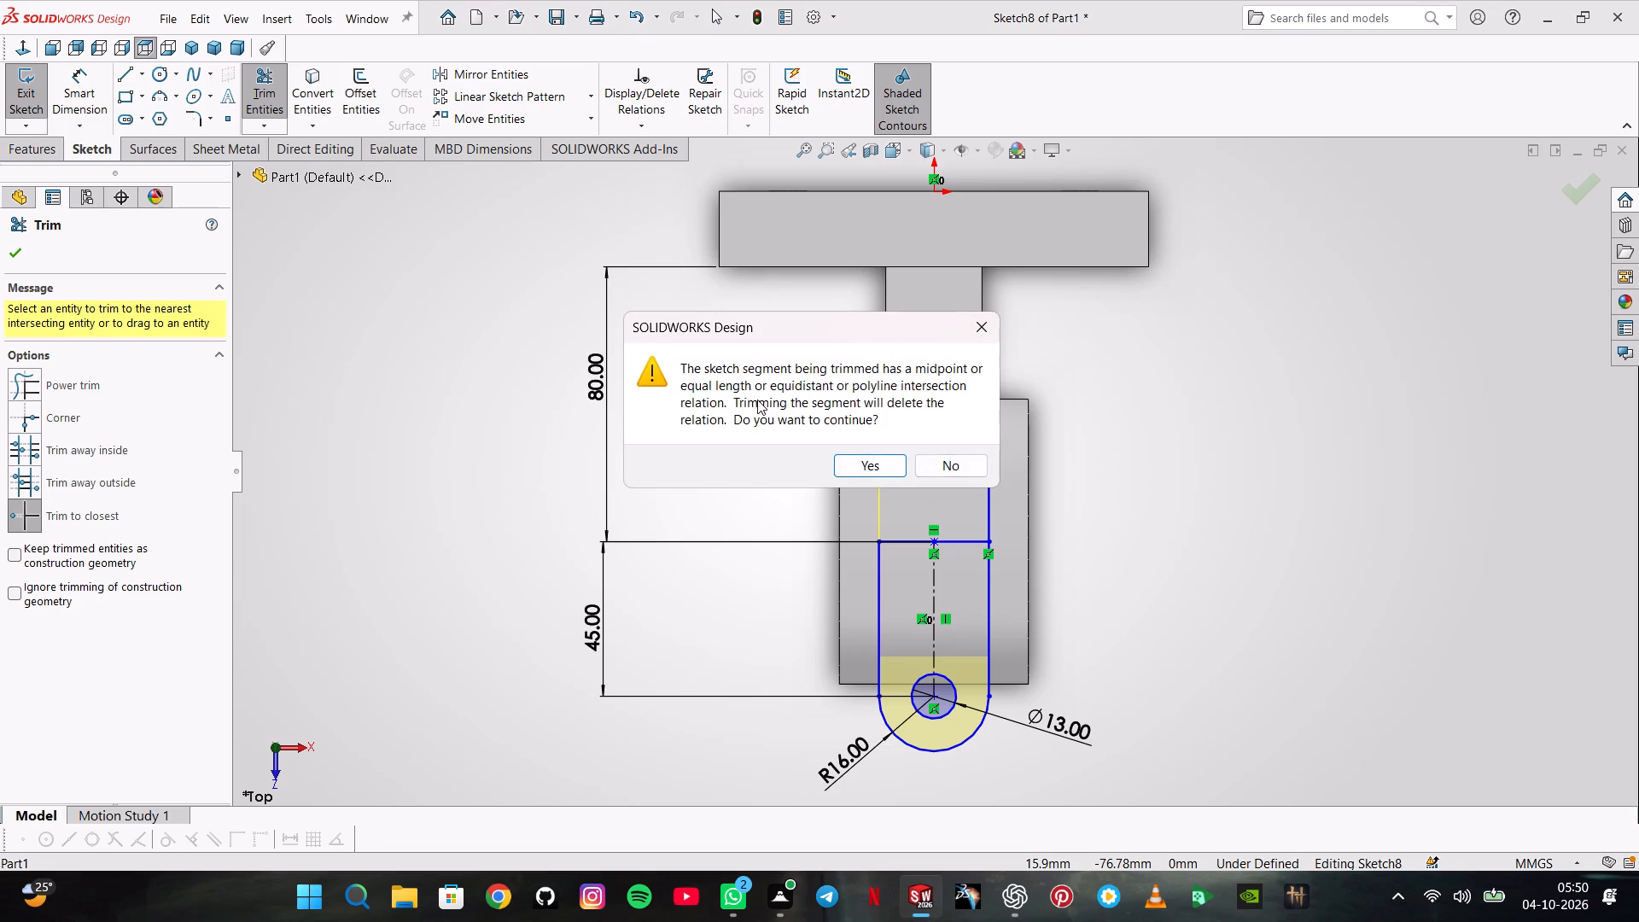
{"action": "left_click", "coordinate": [894, 464]}
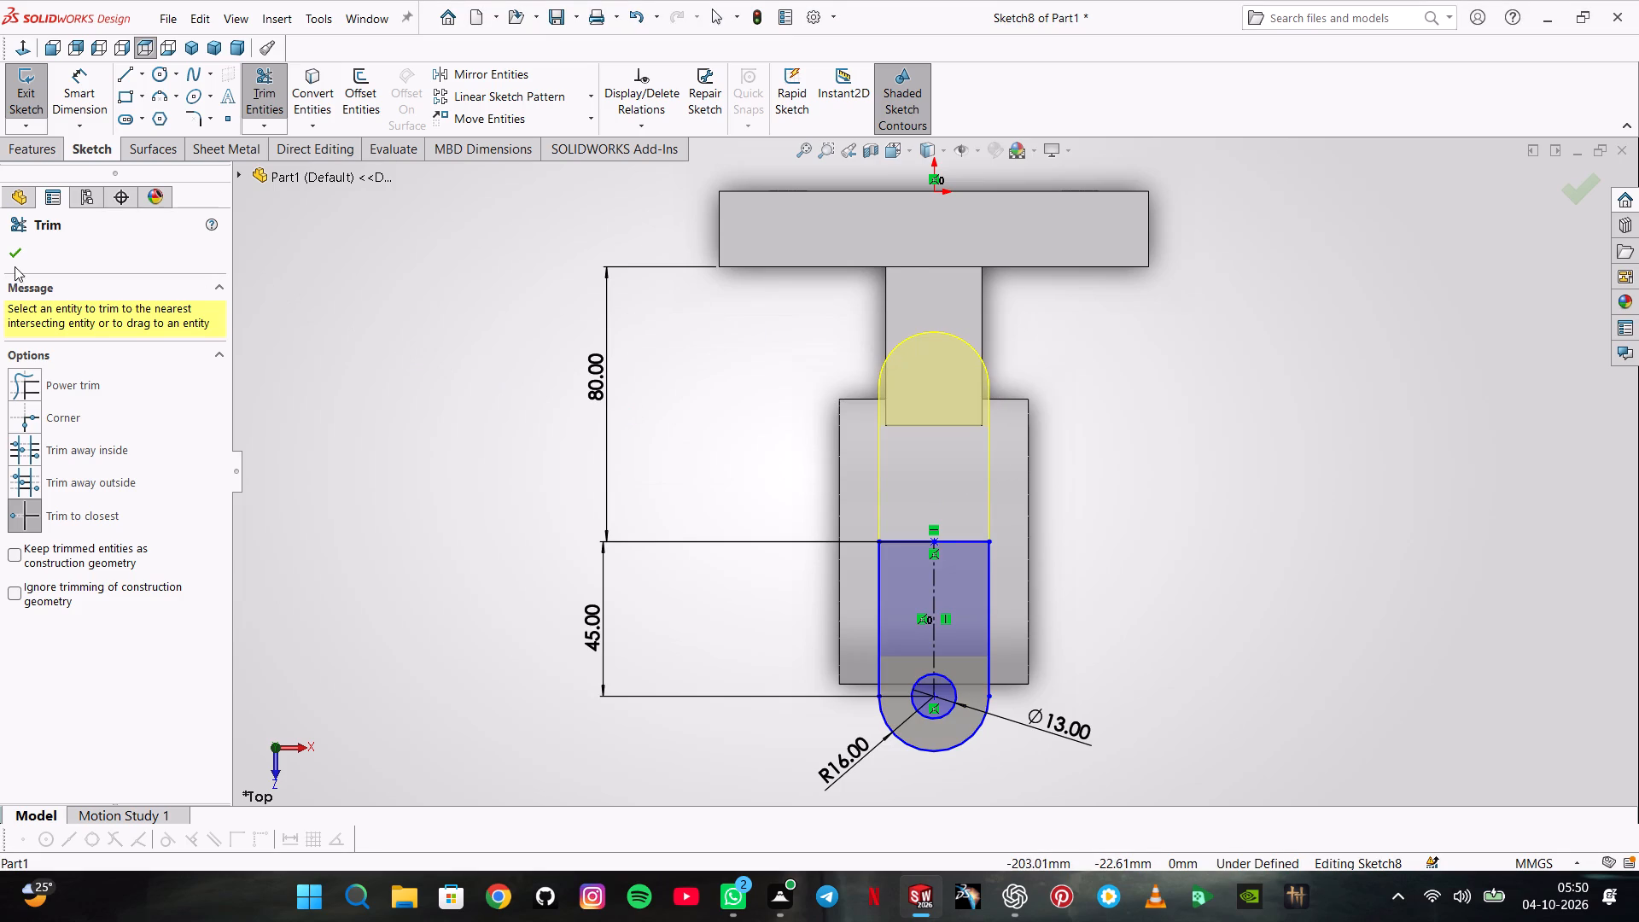
{"action": "left_click", "coordinate": [15, 266]}
{"action": "left_click", "coordinate": [17, 248]}
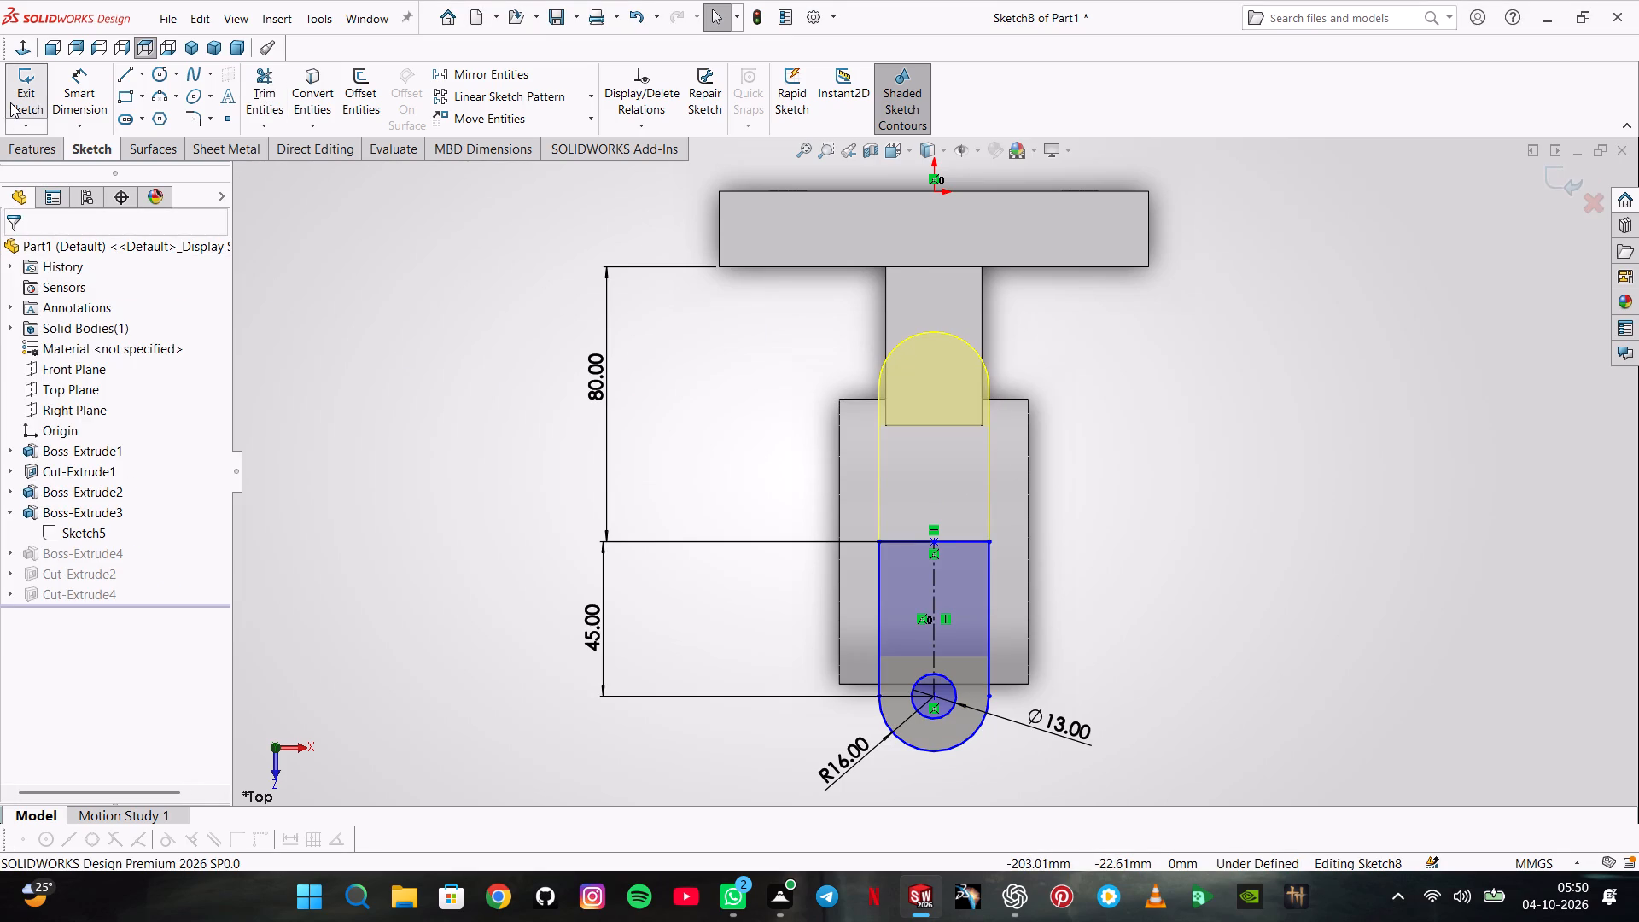
{"action": "left_click", "coordinate": [10, 102]}
Examine the rebuilt lug, split ring and slotted block from several angles and finish in the isometric view.
{"action": "middle_click_drag", "start_coordinate": [620, 534], "coordinate": [725, 510]}
{"action": "scroll", "coordinate": [620, 534], "scroll_direction": "down", "scroll_amount": 1}
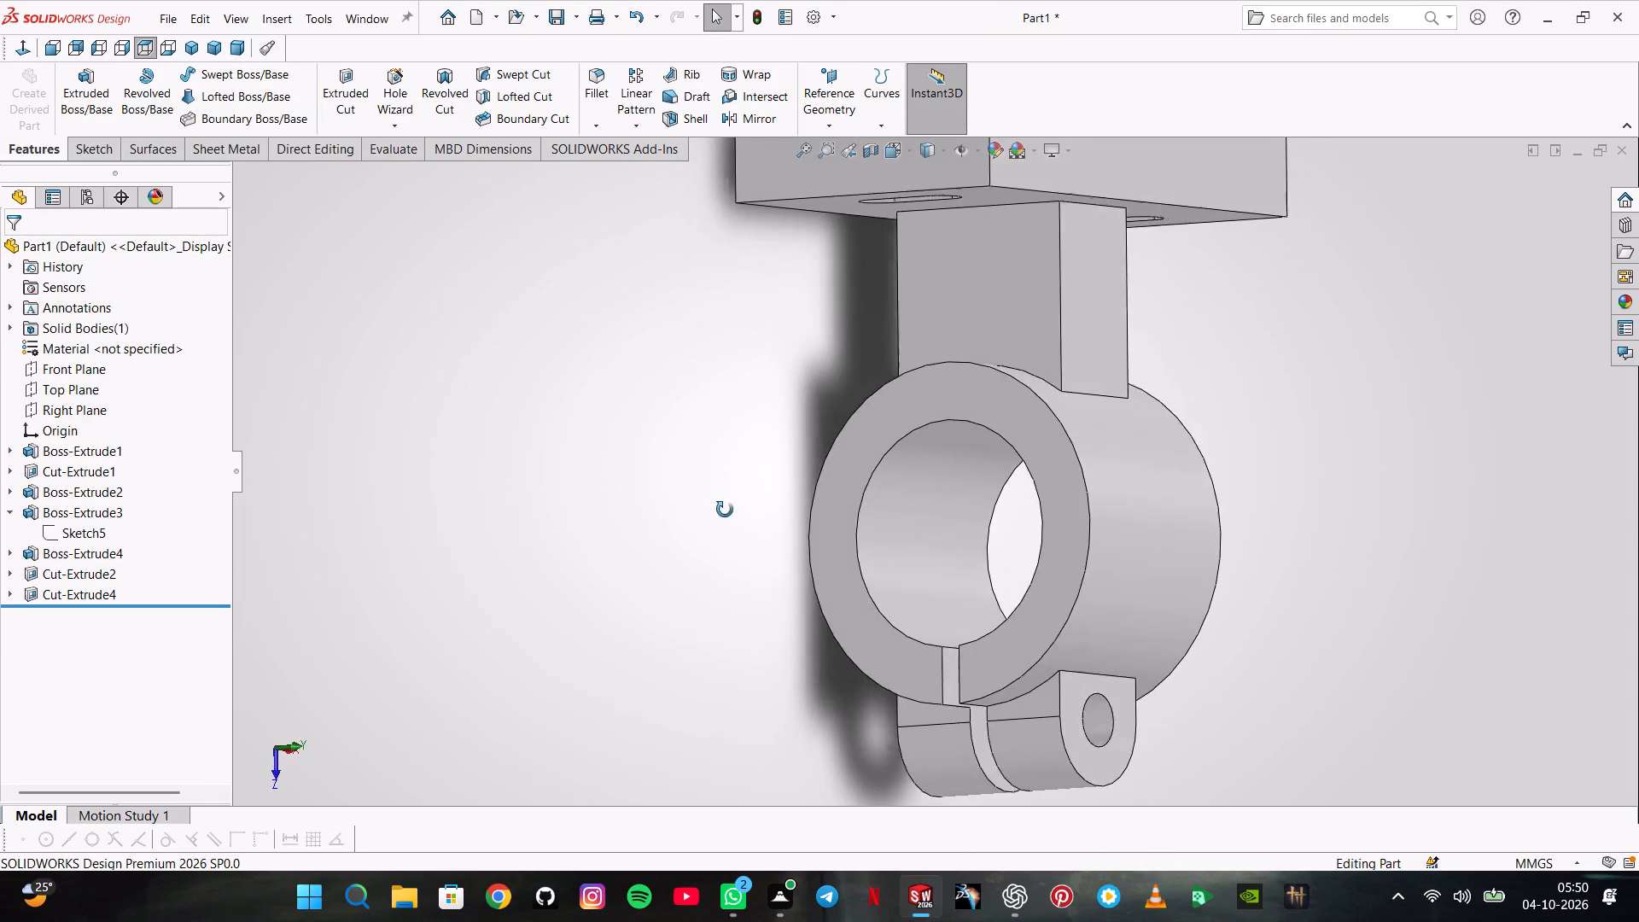
{"action": "middle_click_drag", "start_coordinate": [725, 510], "coordinate": [797, 543]}
{"action": "scroll", "coordinate": [798, 543], "scroll_direction": "up", "scroll_amount": 1}
{"action": "middle_click_drag", "start_coordinate": [819, 527], "coordinate": [761, 366]}
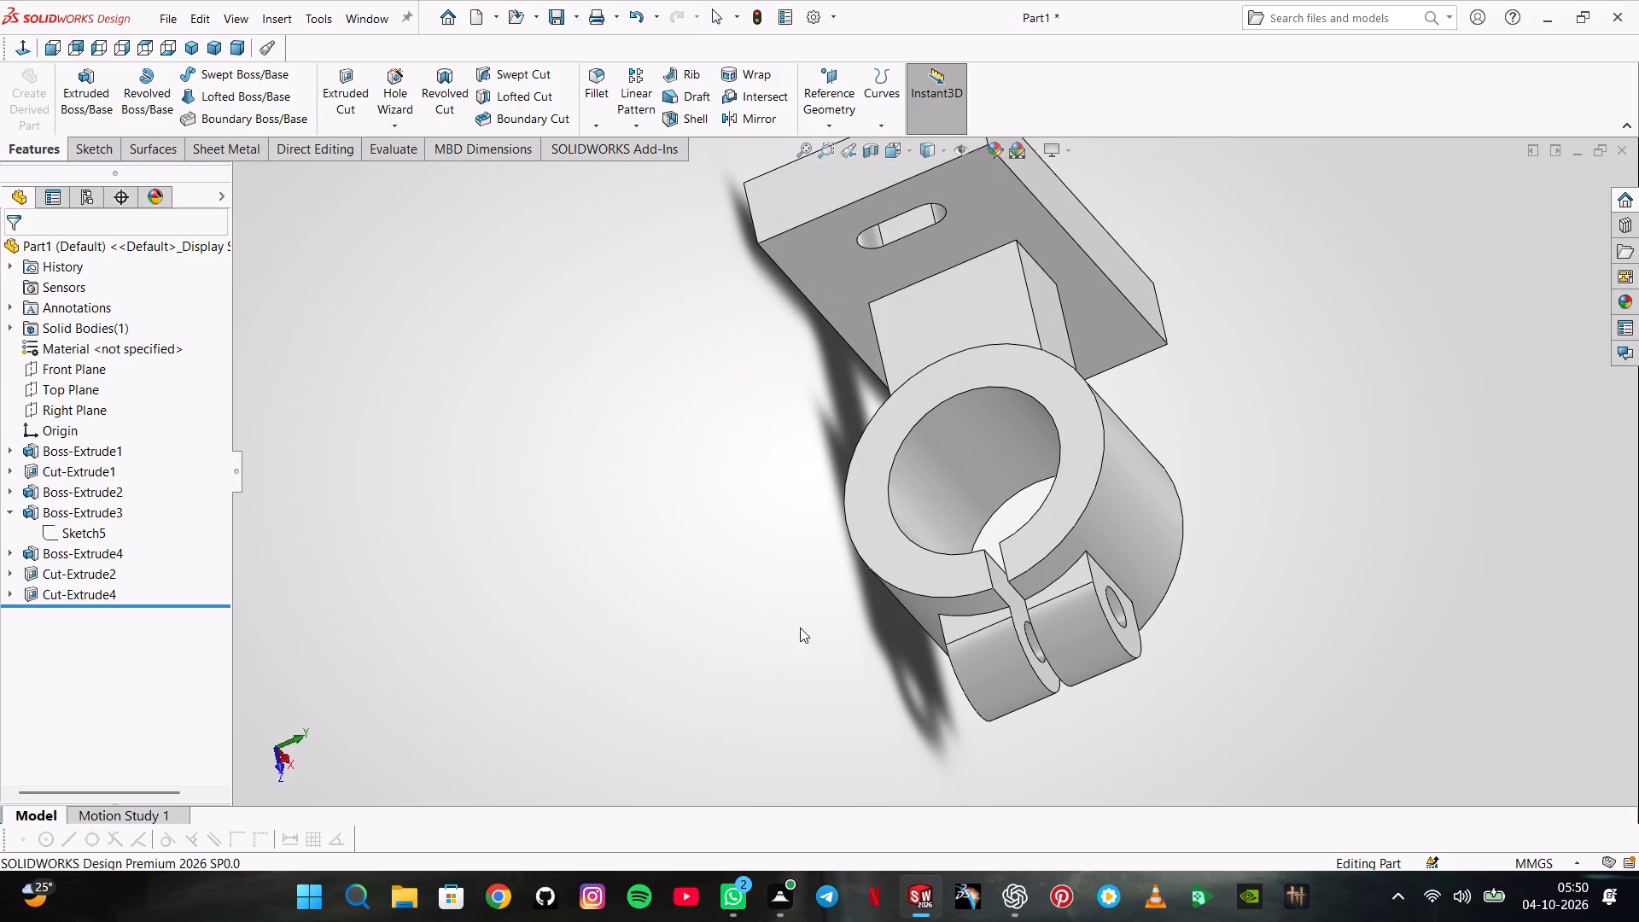
{"action": "middle_click_drag", "start_coordinate": [1048, 711], "coordinate": [1132, 509]}
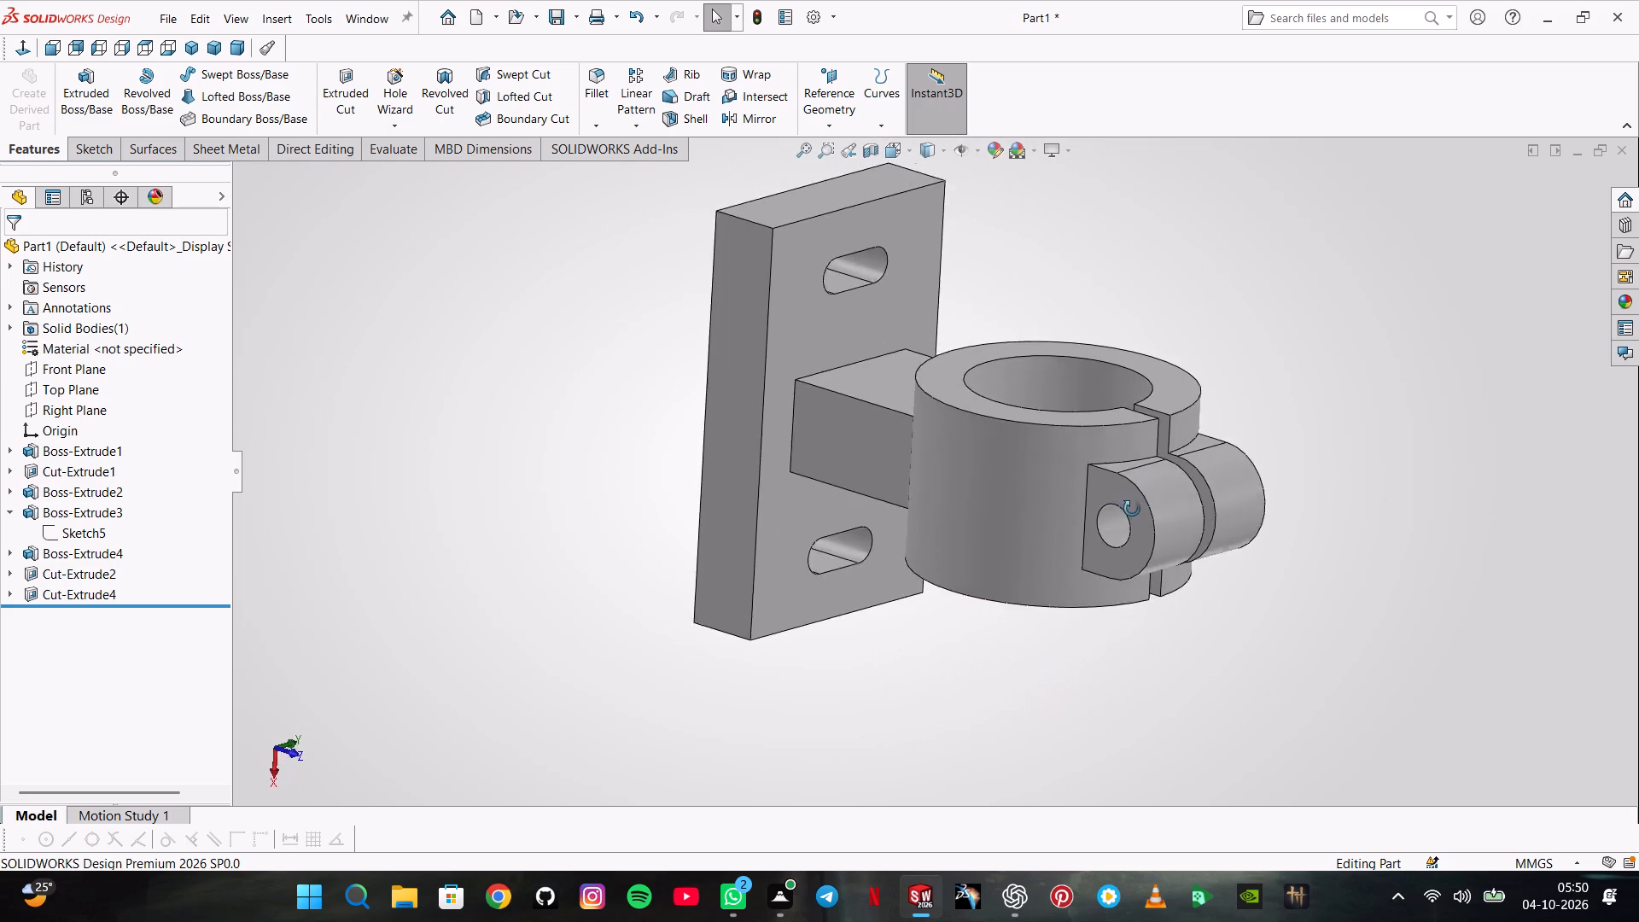
{"action": "middle_click_drag", "start_coordinate": [1132, 509], "coordinate": [1134, 423]}
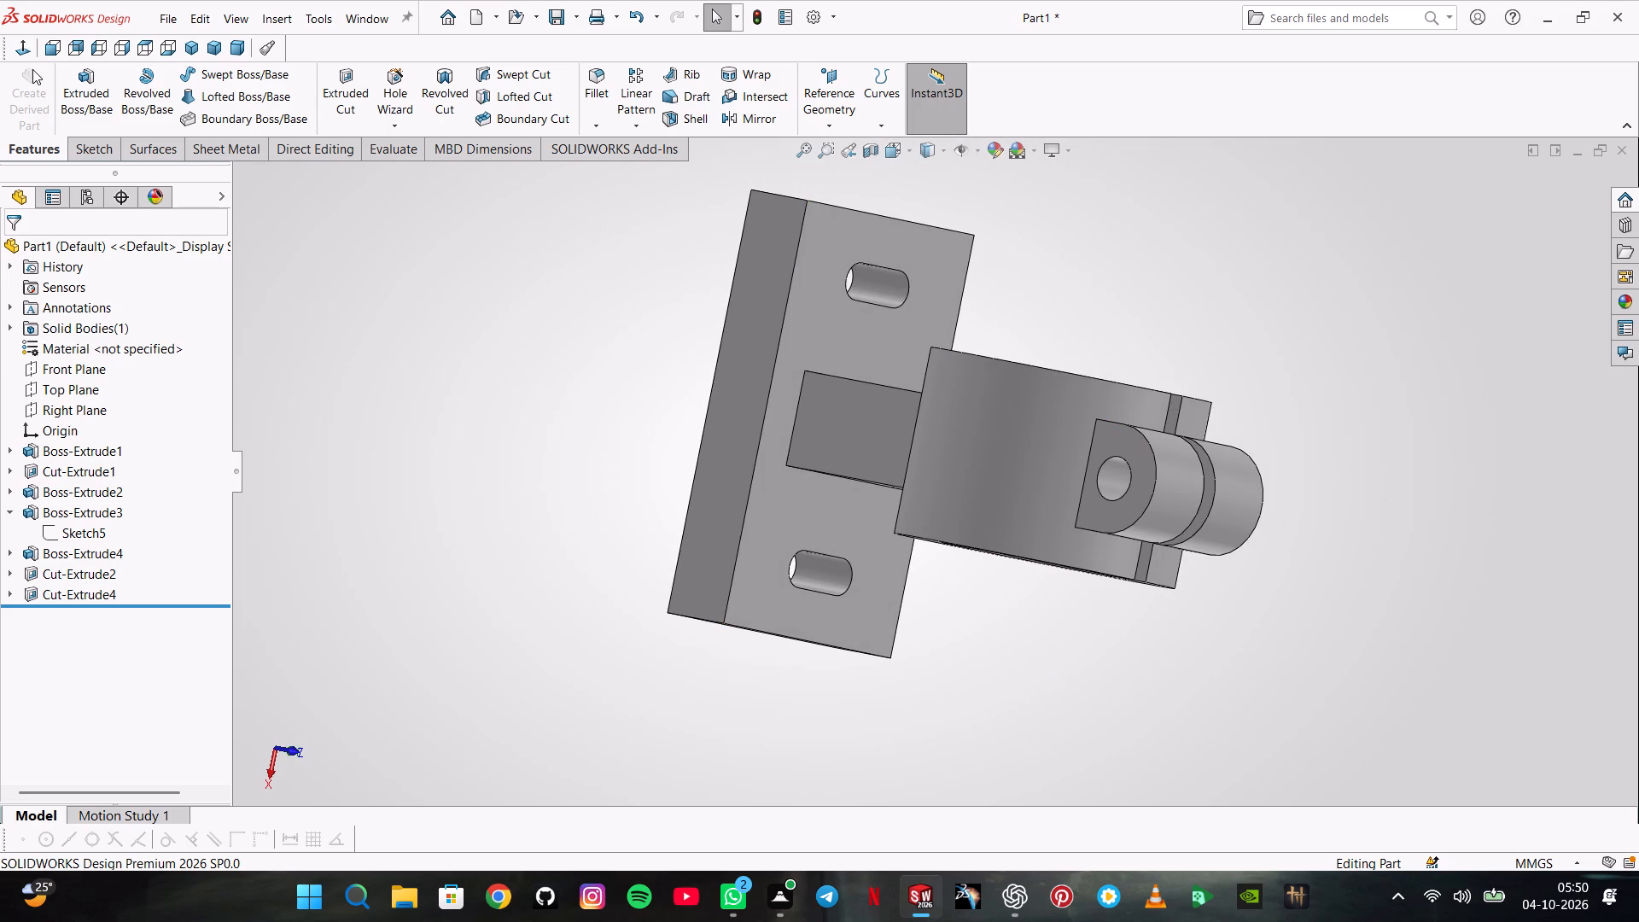
{"action": "left_click", "coordinate": [184, 43]}
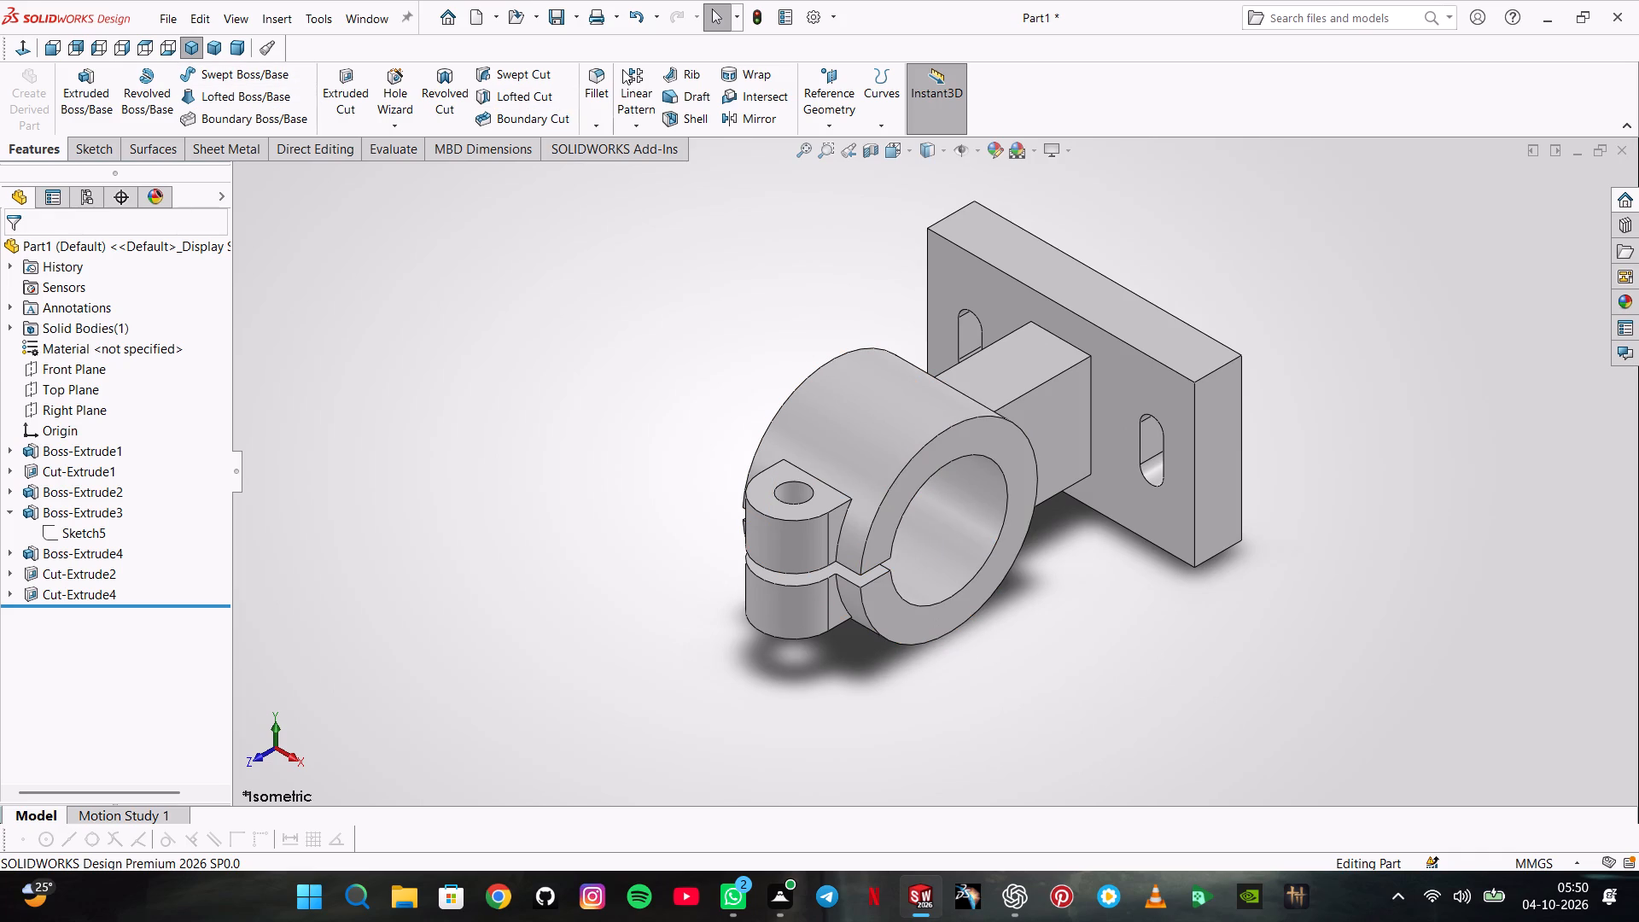
Start a 5 mm symmetric fillet on the slotted block's four short corner edges, leaving its web-side face out of the selection.
{"action": "left_click", "coordinate": [604, 93]}
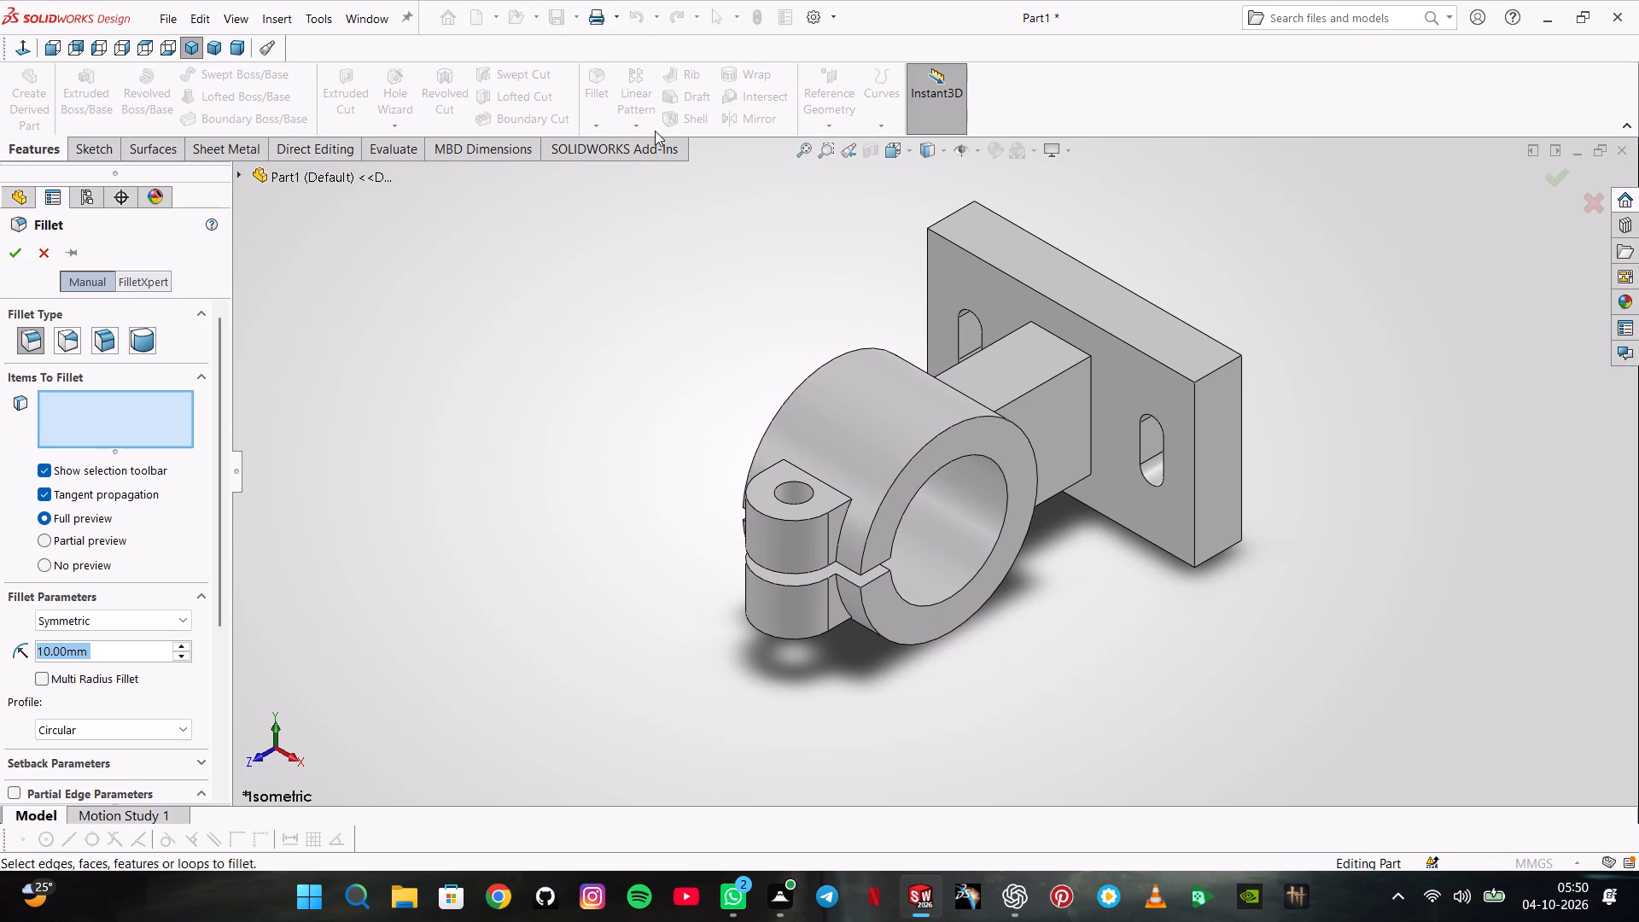
{"action": "key", "text": "5"}
{"action": "key", "text": "Return"}
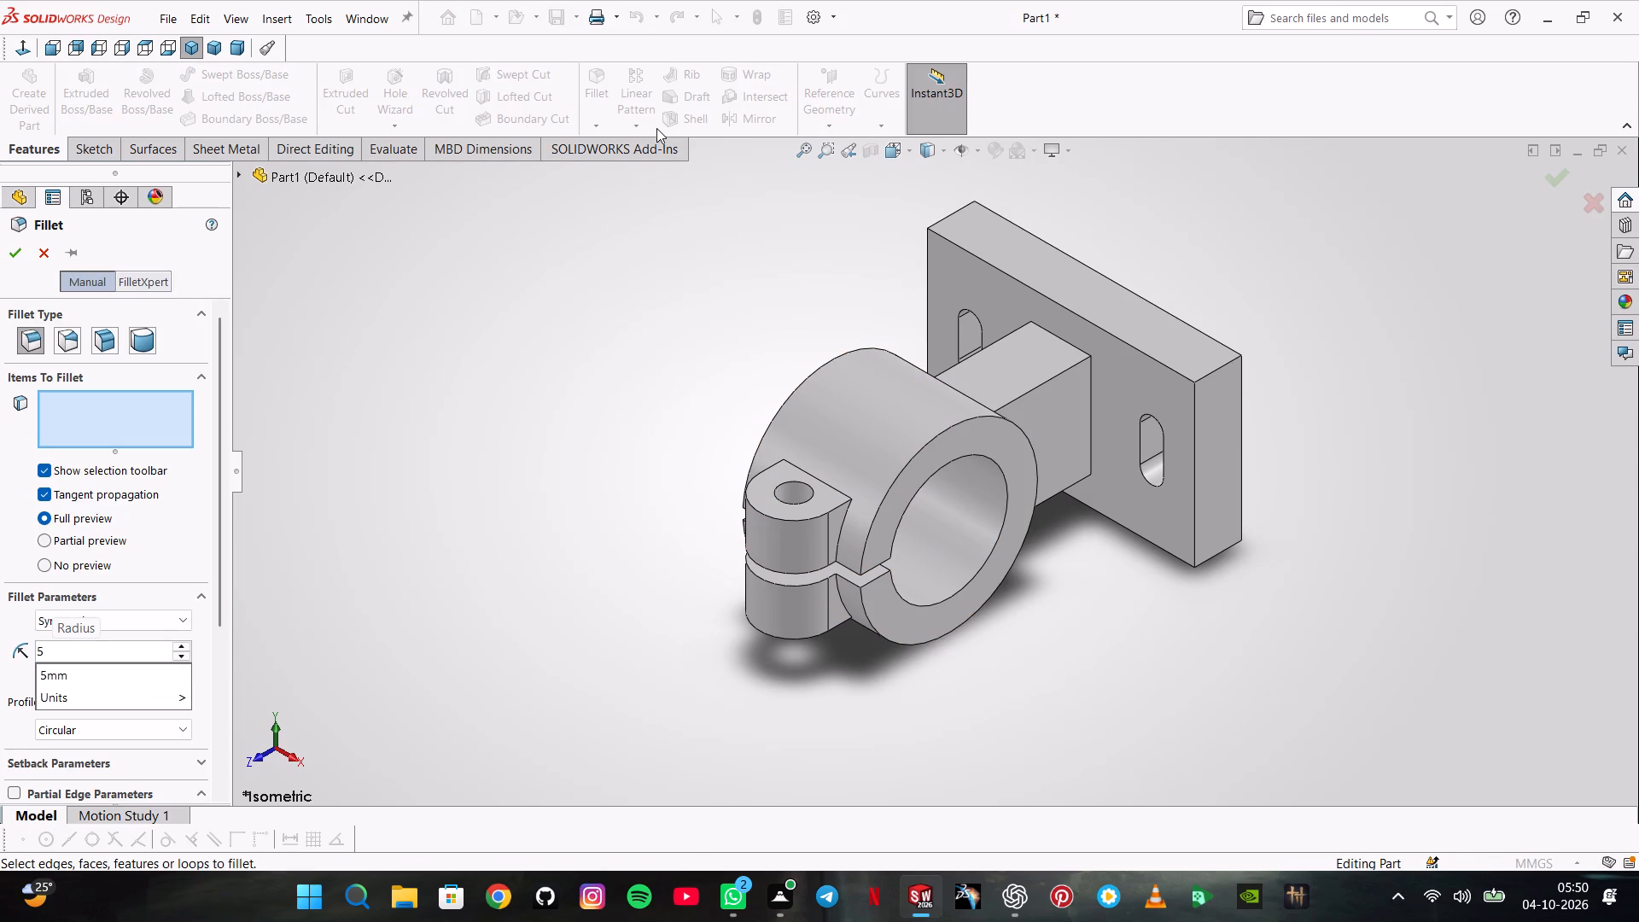
{"action": "left_click", "coordinate": [1074, 325]}
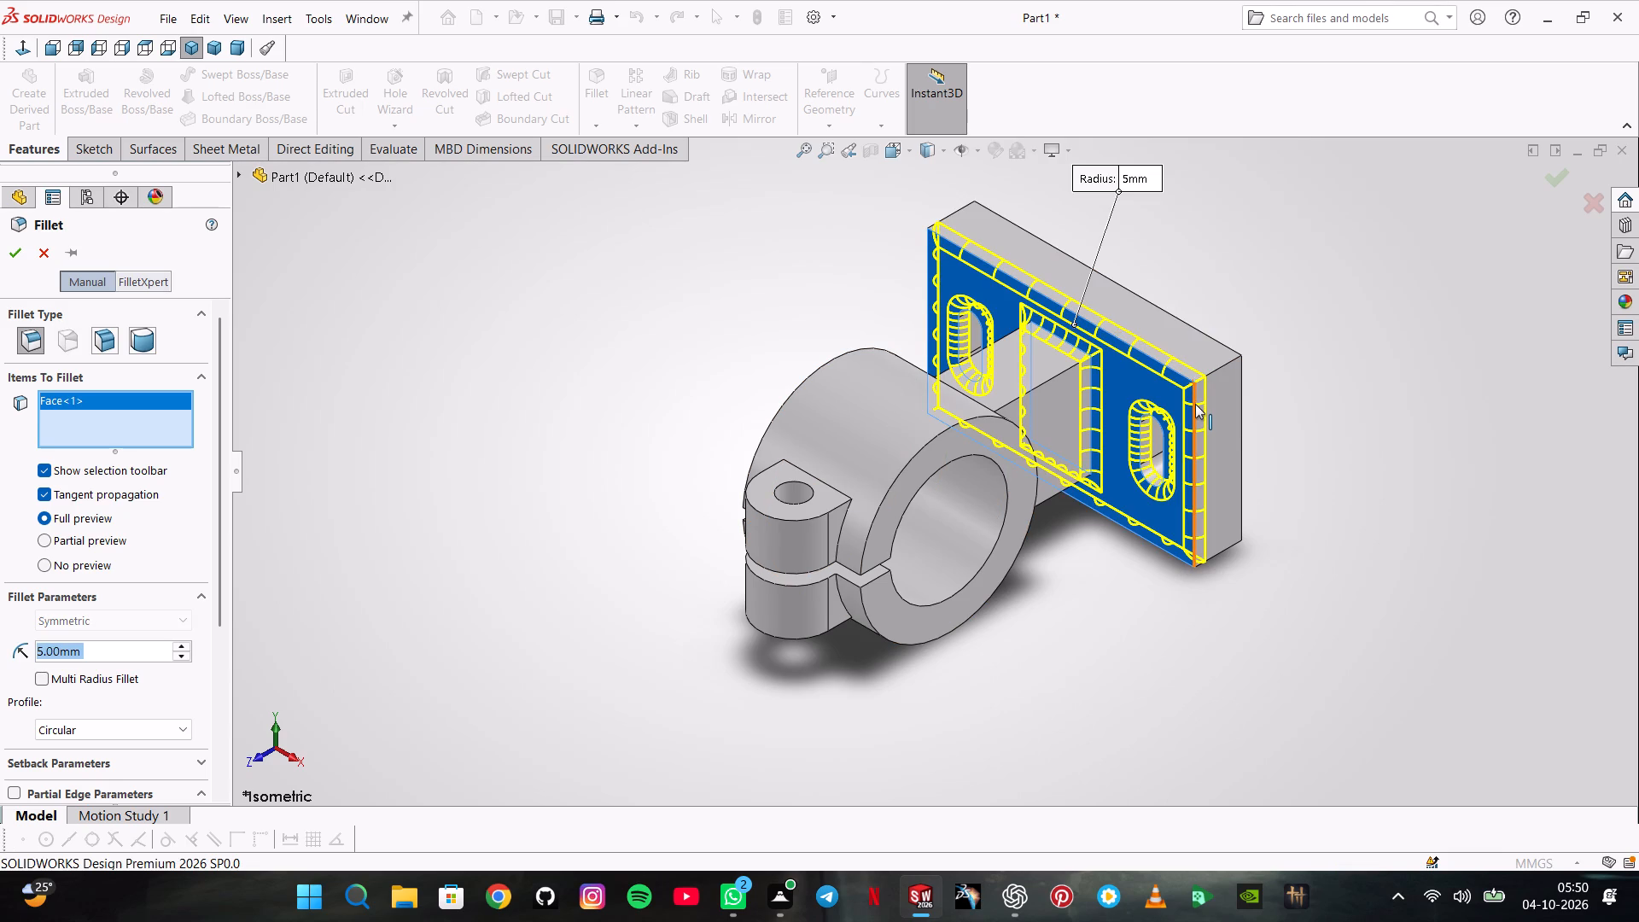
{"action": "left_click", "coordinate": [1224, 366]}
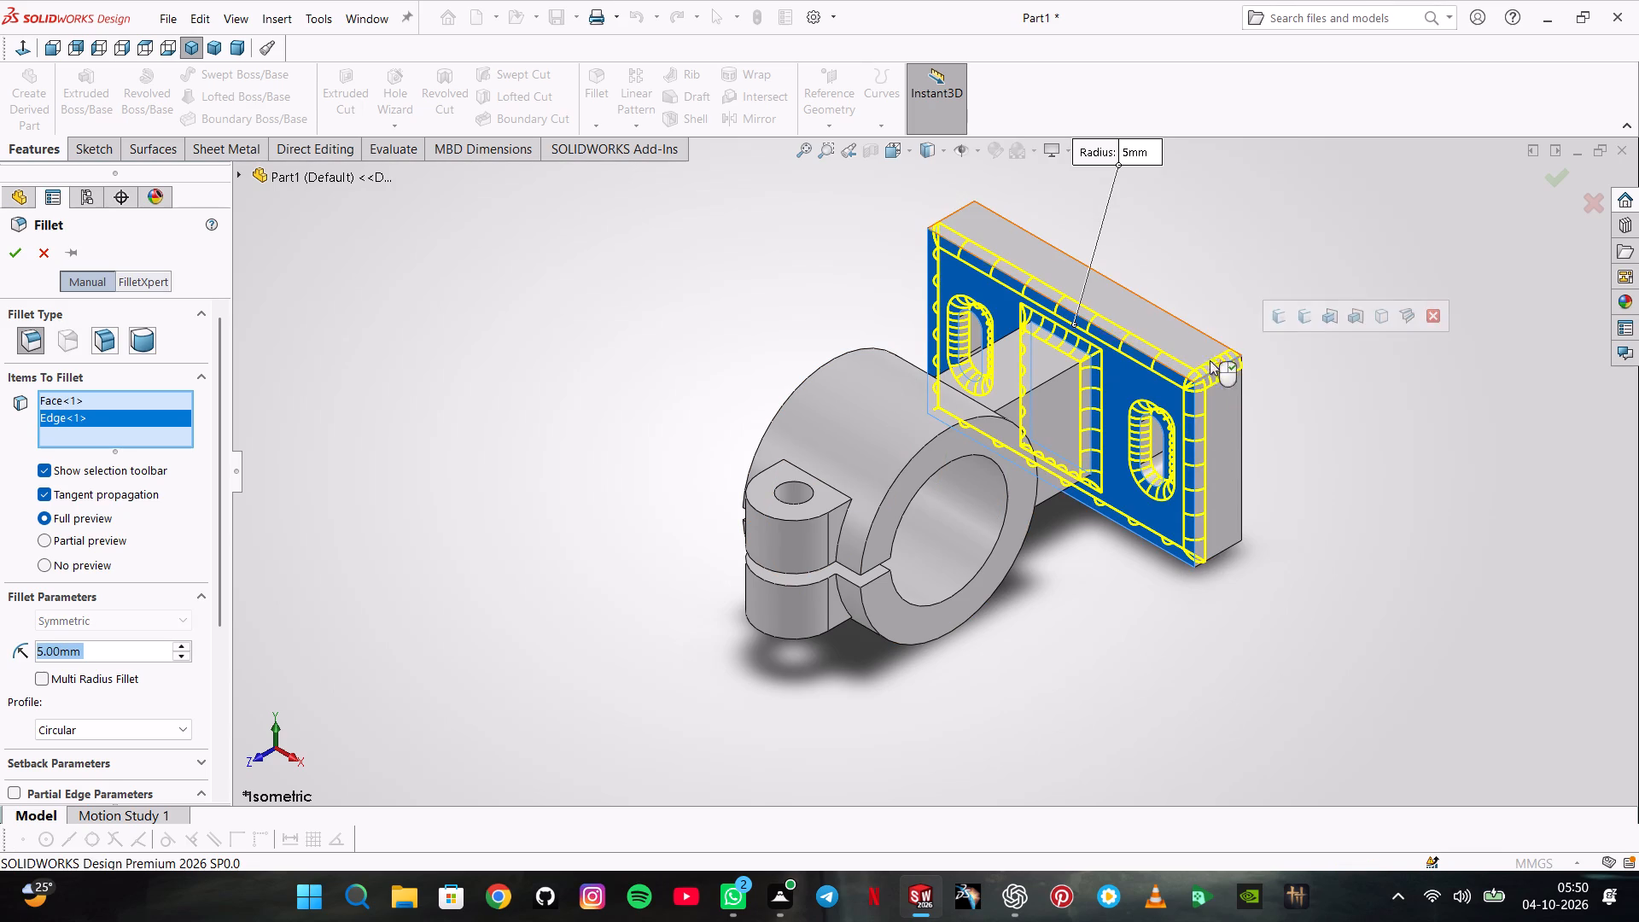
{"action": "left_click", "coordinate": [969, 207]}
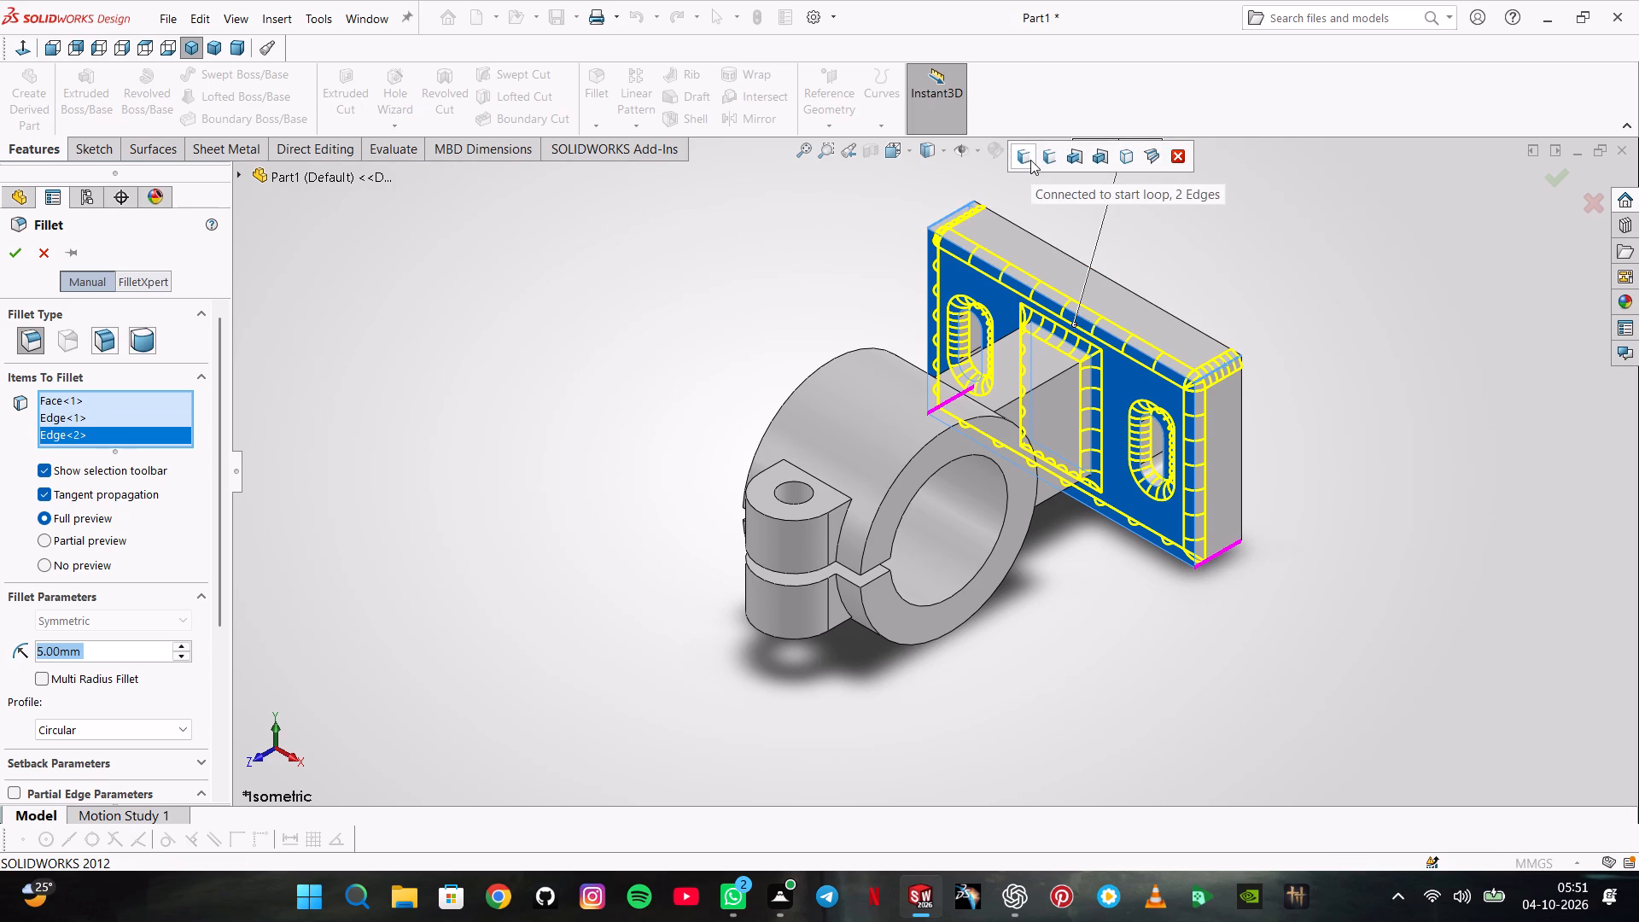
{"action": "left_click", "coordinate": [1030, 160]}
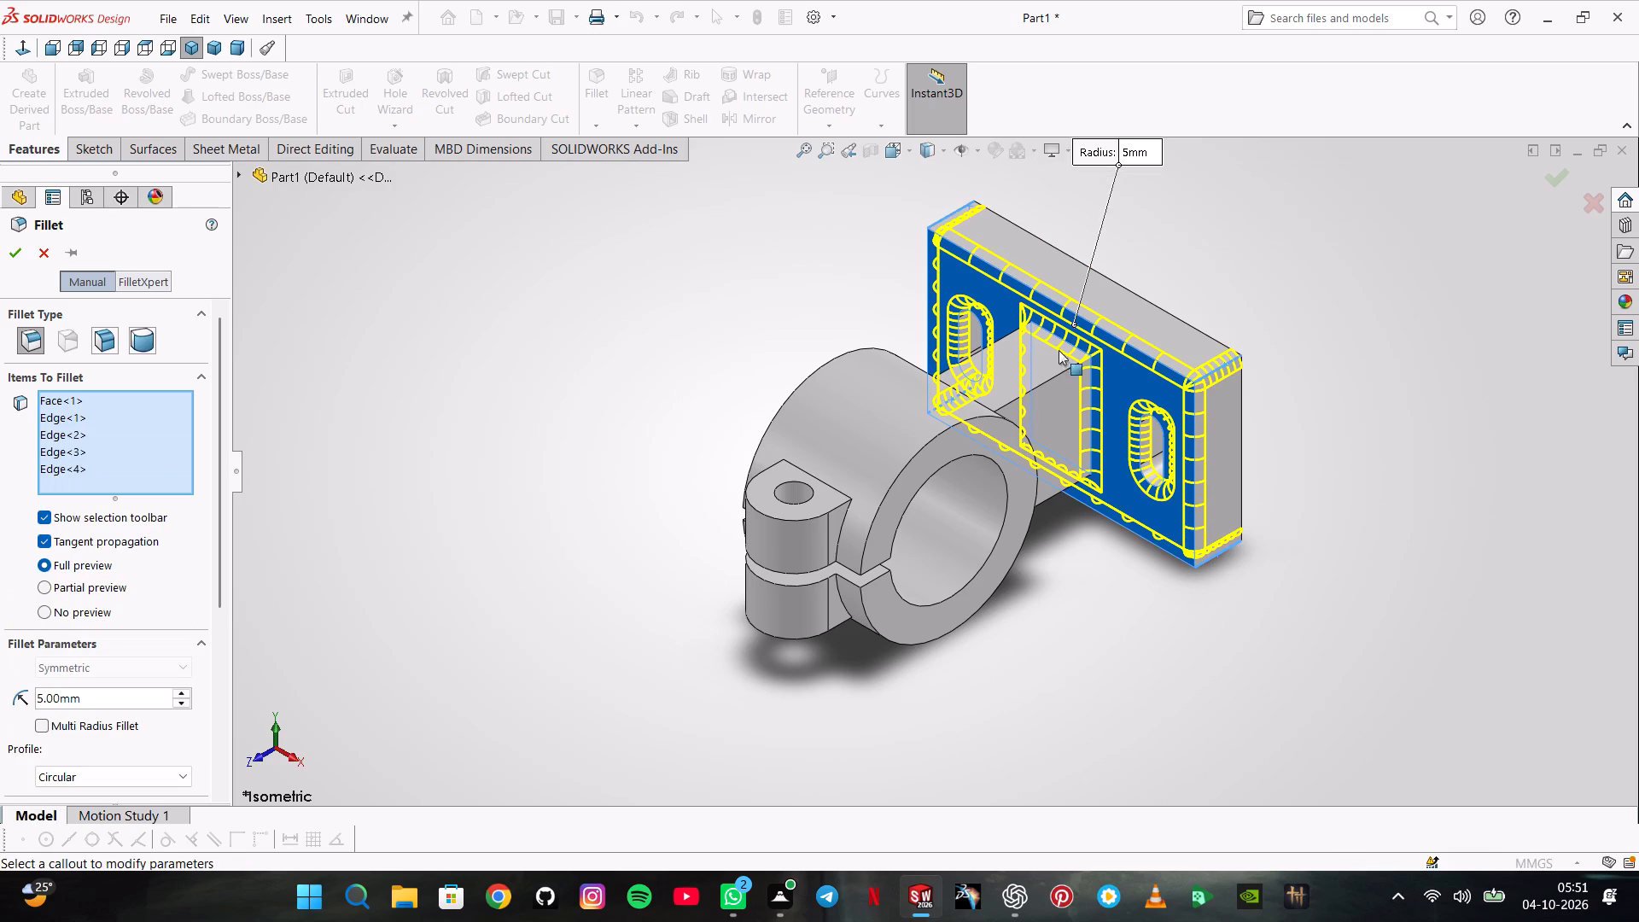
{"action": "middle_click_drag", "start_coordinate": [1049, 528], "coordinate": [1127, 248]}
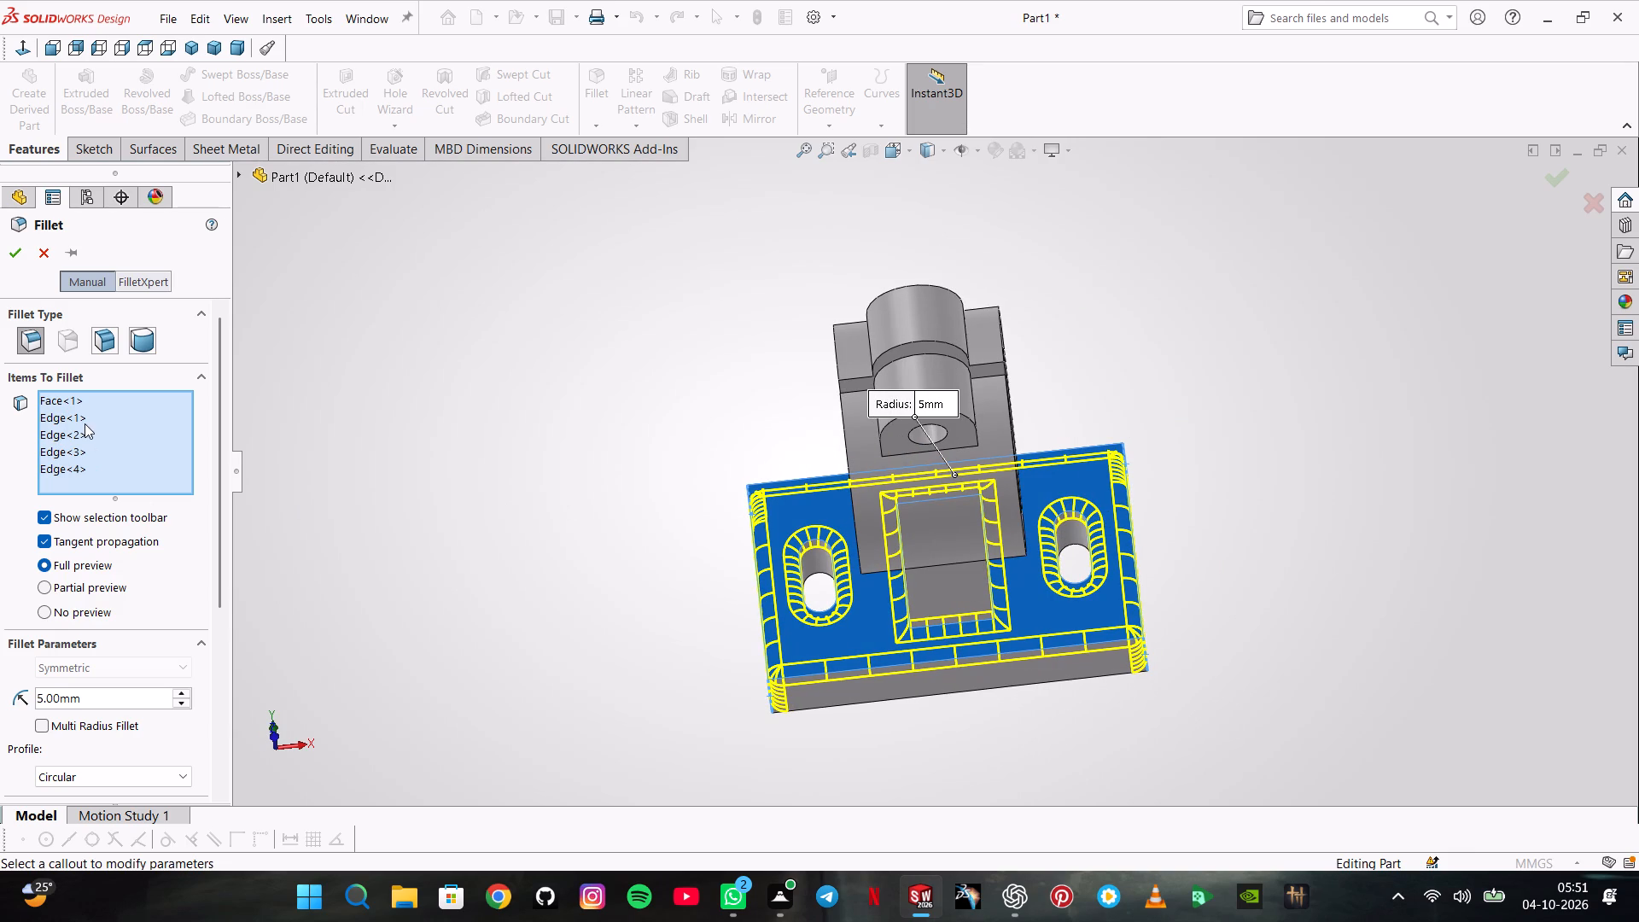
{"action": "right_click", "coordinate": [73, 400]}
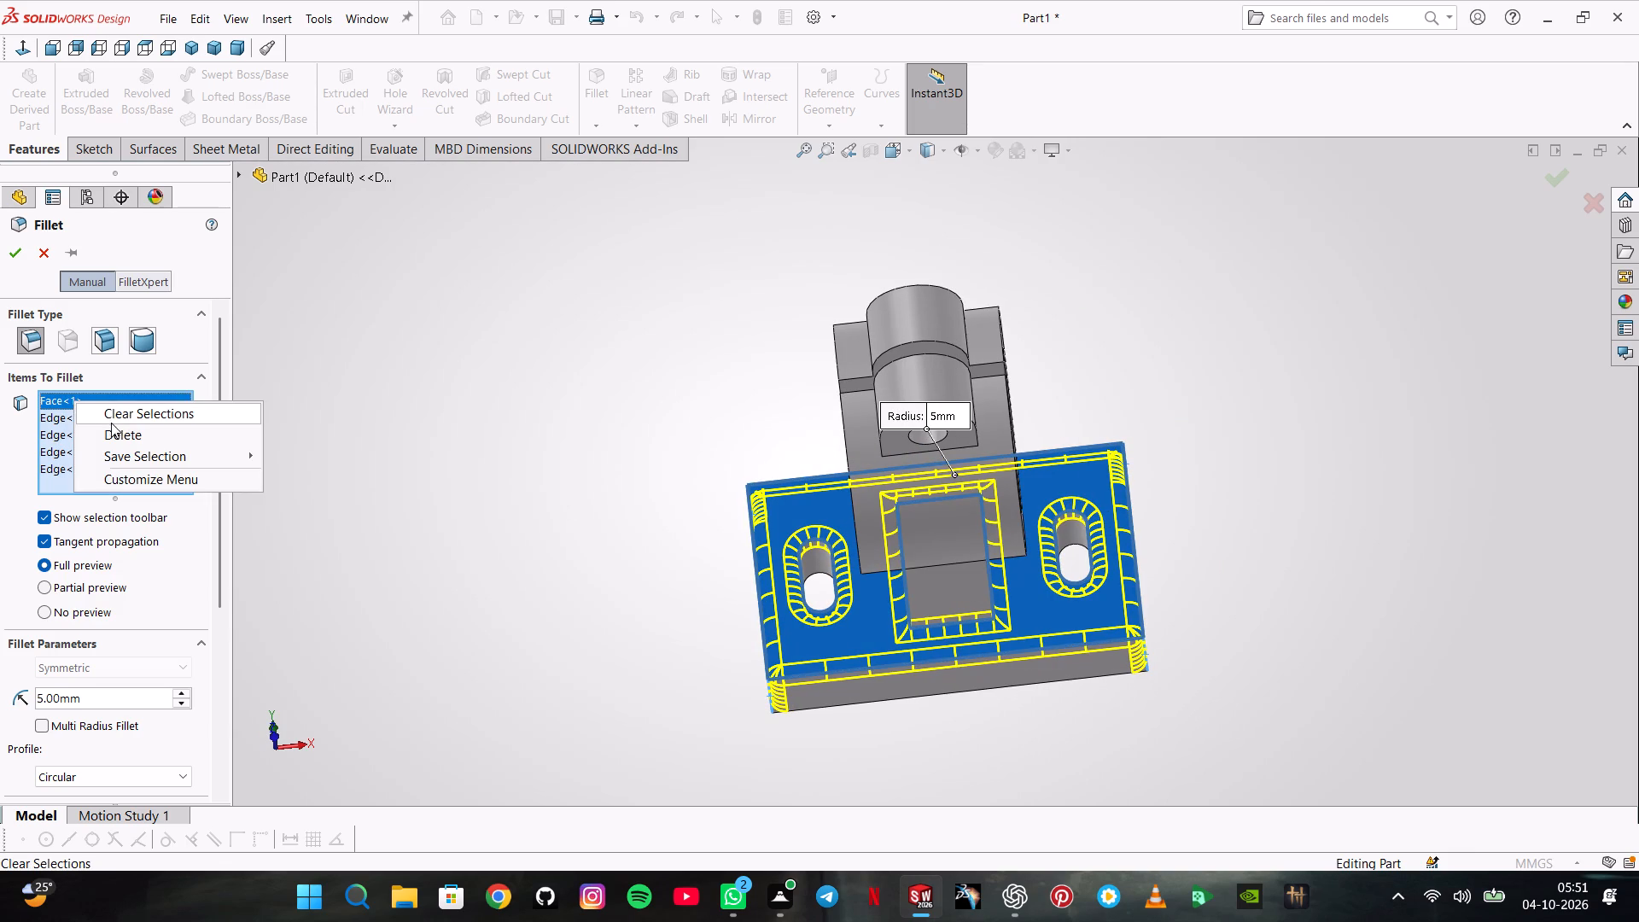
{"action": "left_click", "coordinate": [115, 428]}
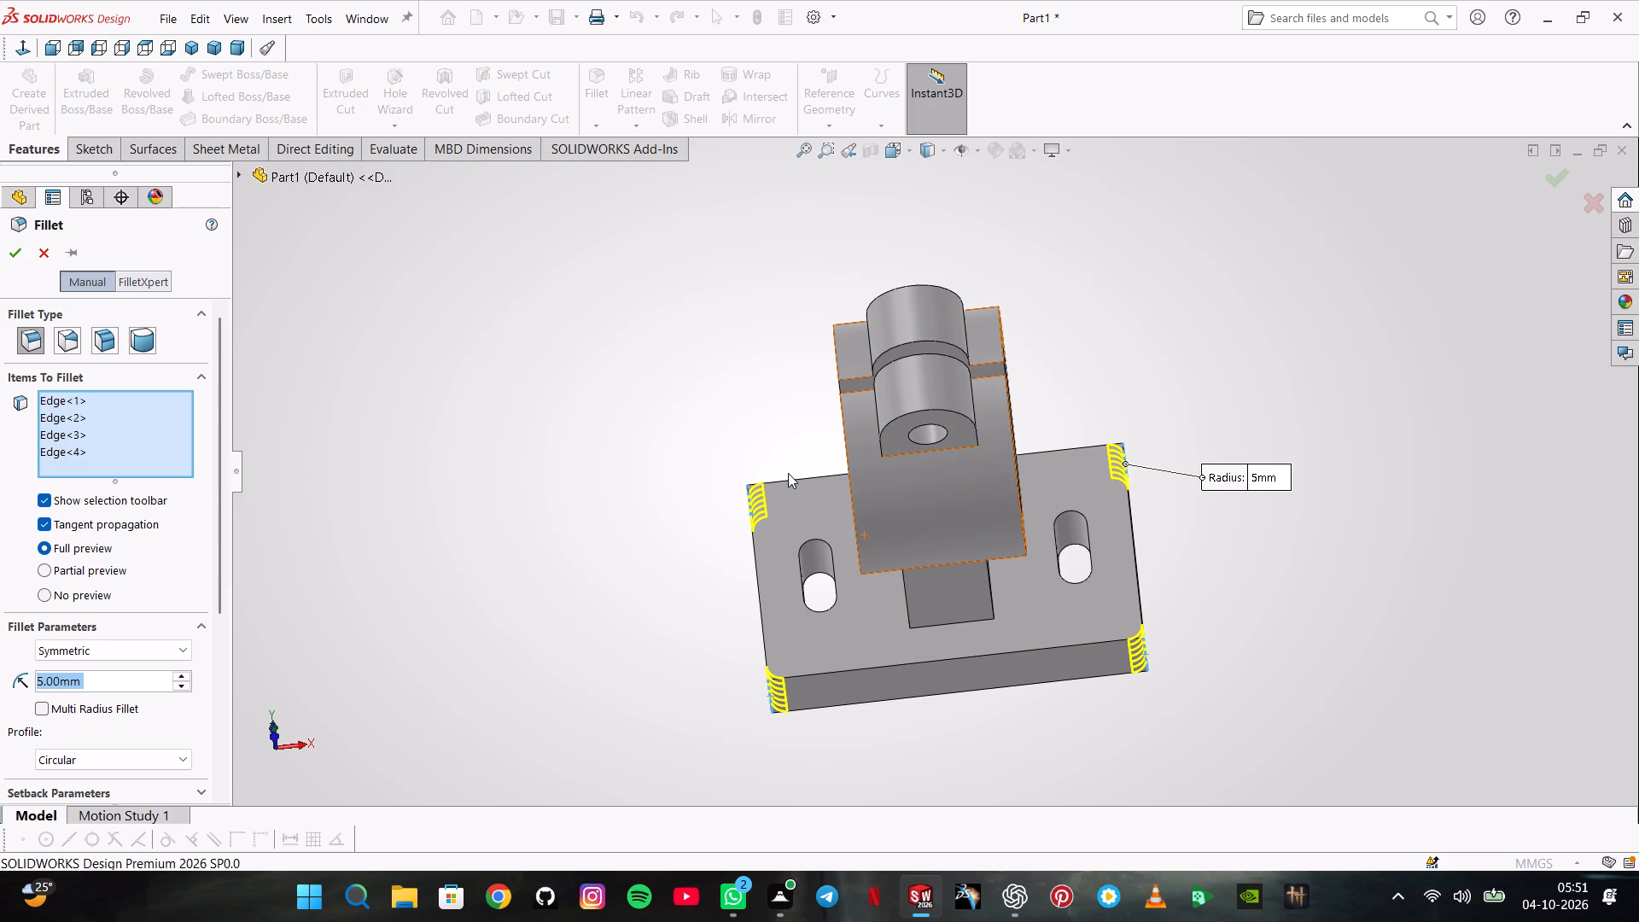
Add the outer edge loop of the block's web-side face and the four edges around the web's base to the 5 mm fillet.
{"action": "left_click", "coordinate": [786, 481]}
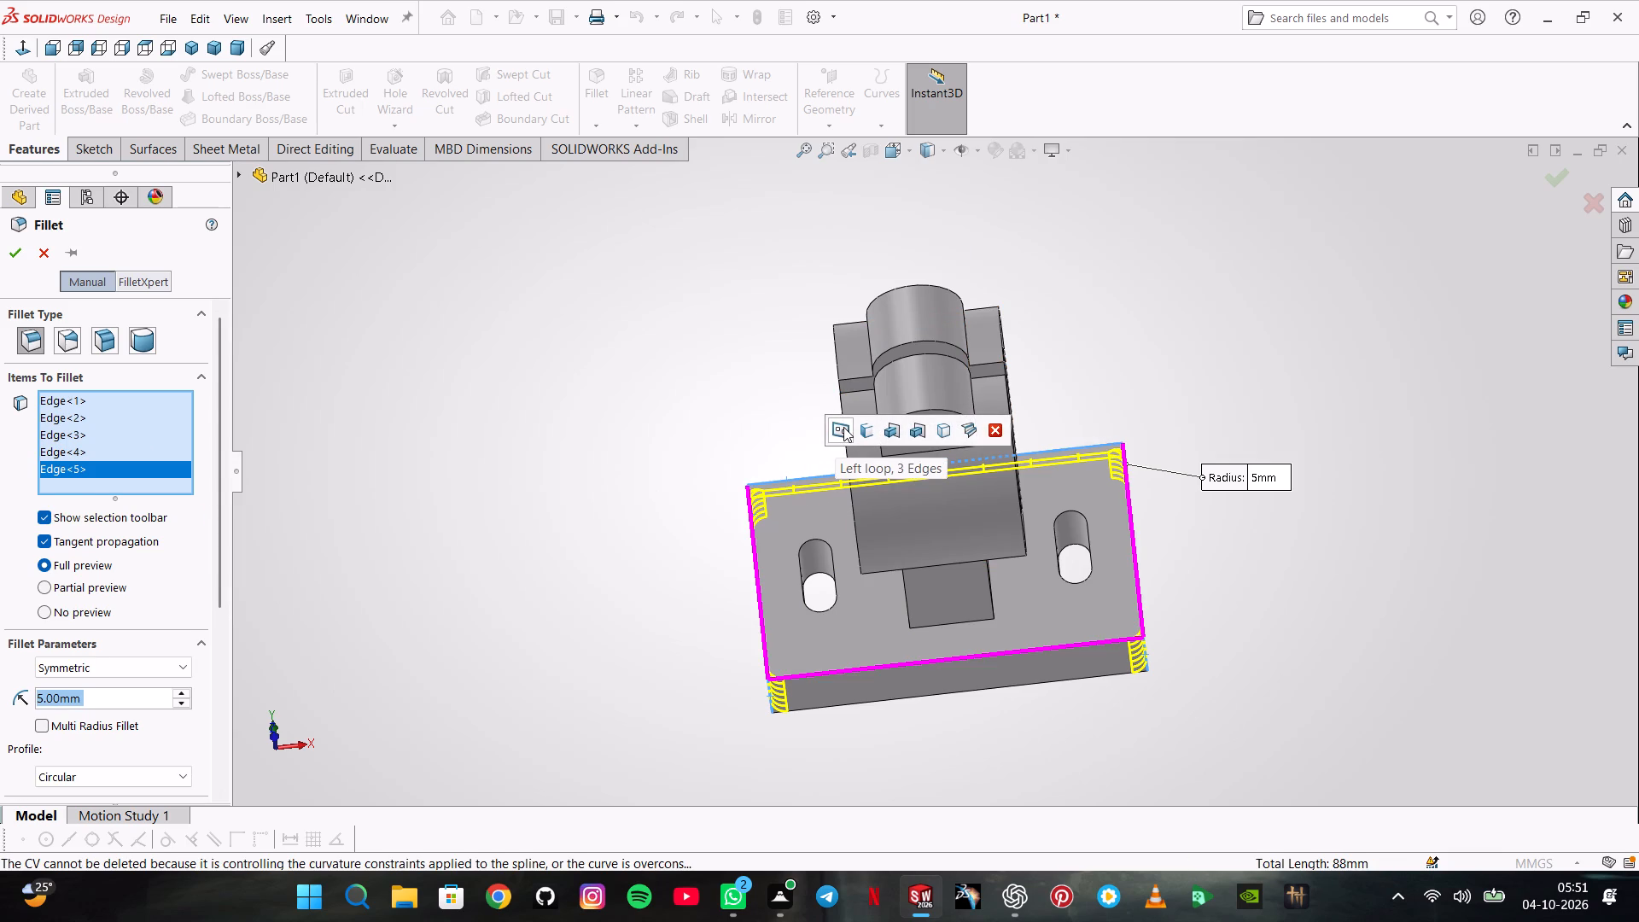
{"action": "left_click", "coordinate": [844, 426]}
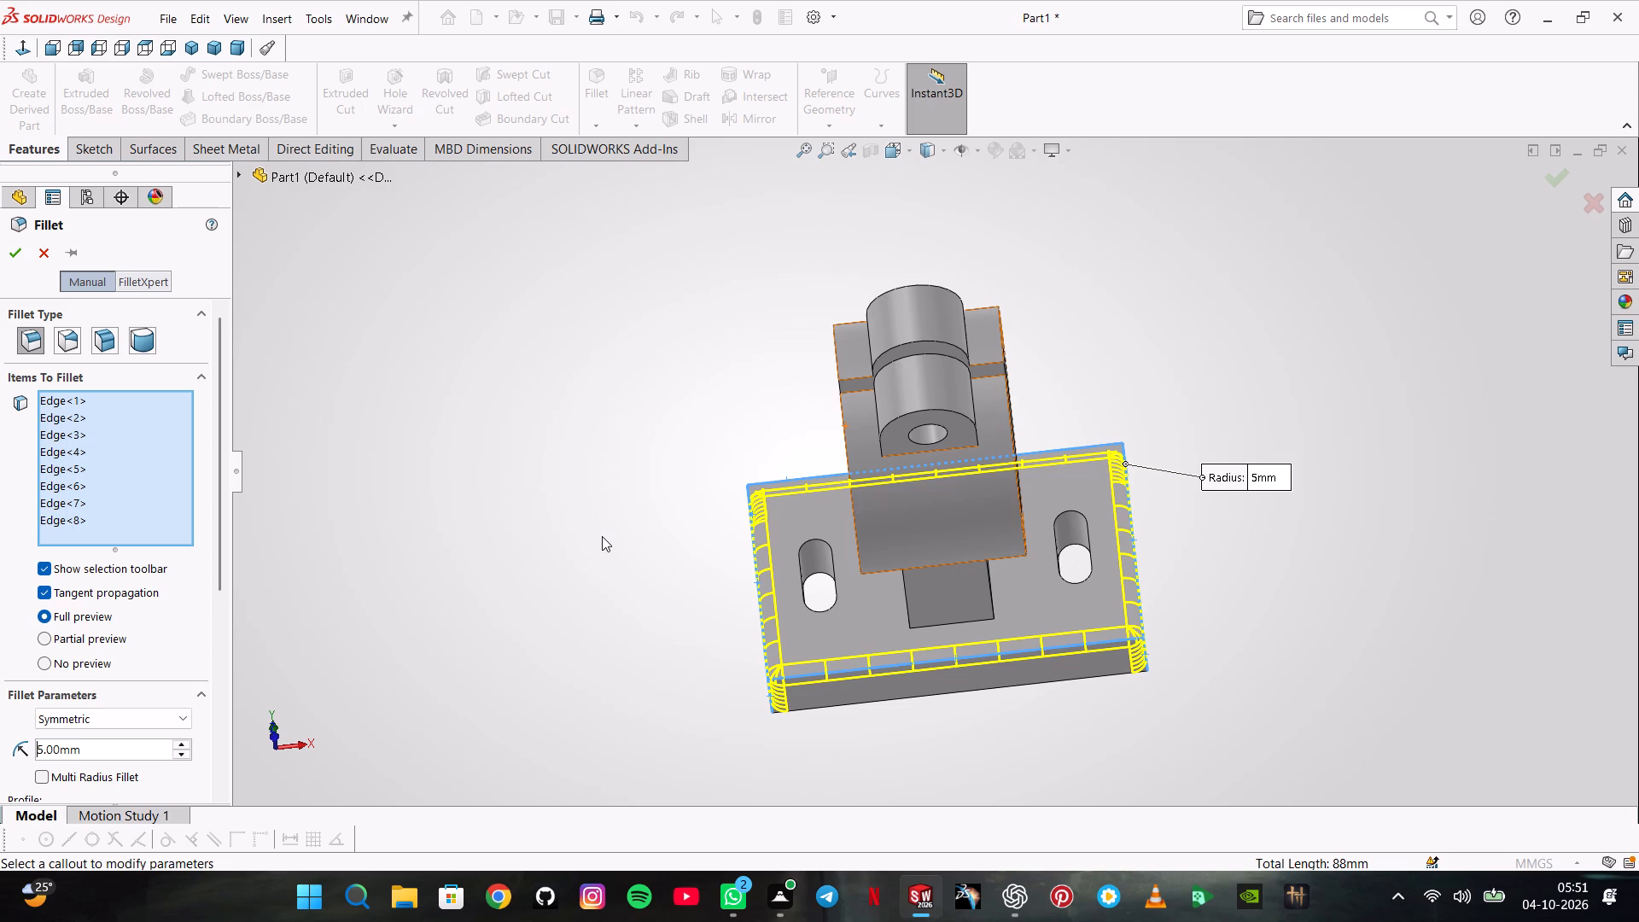
{"action": "left_click", "coordinate": [971, 622]}
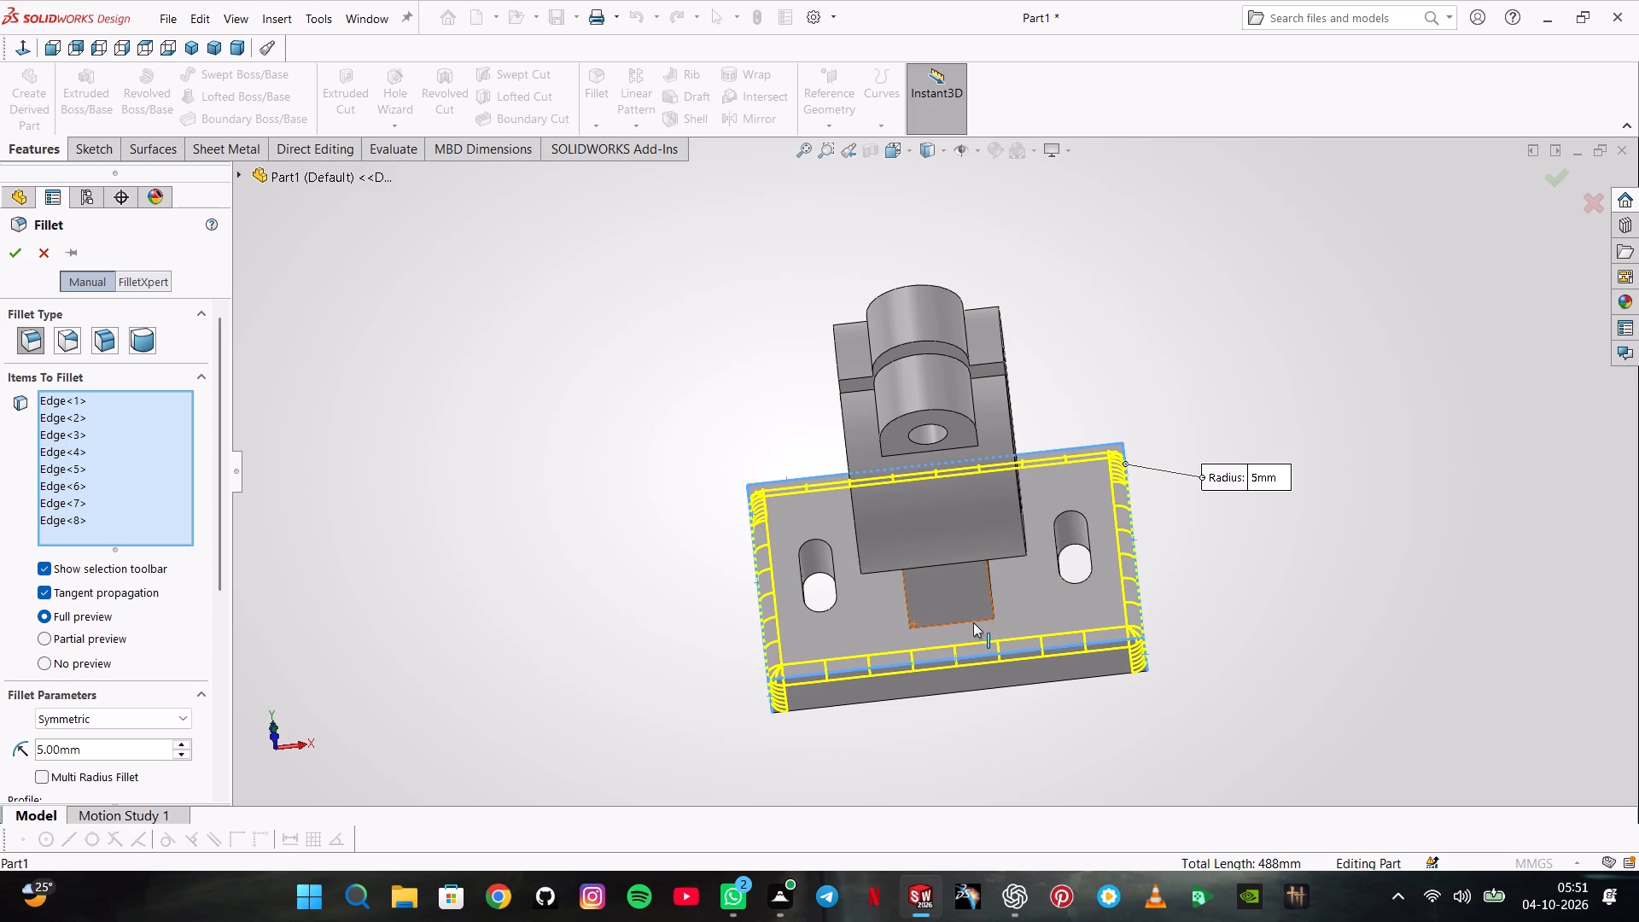
{"action": "left_click", "coordinate": [1020, 578]}
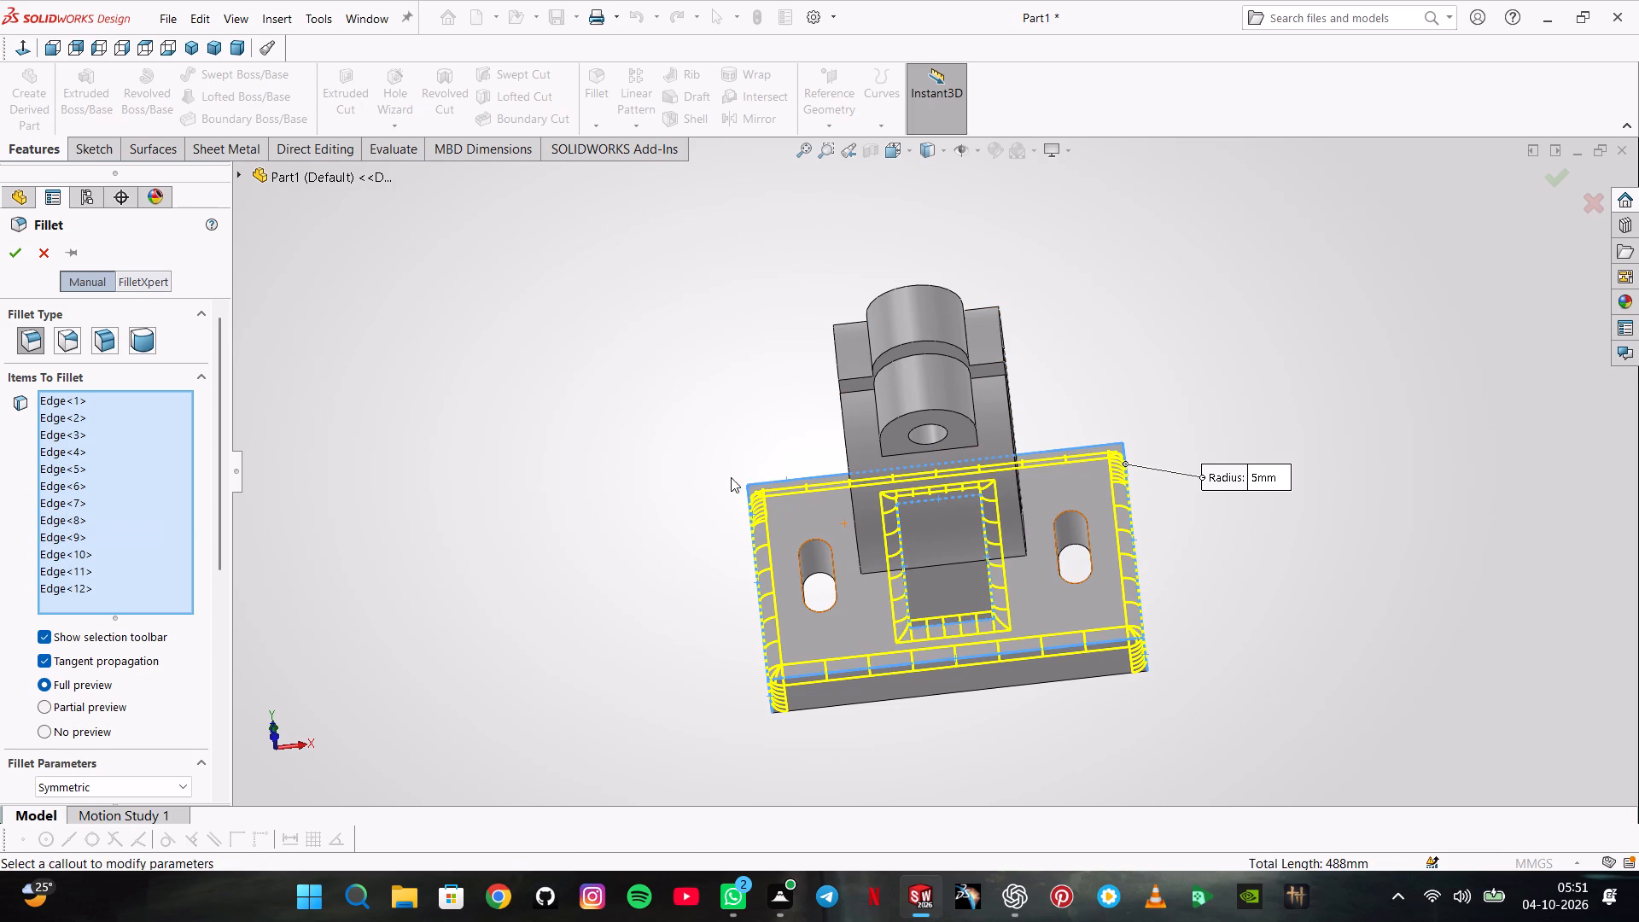
Add the lug's straight edge on the ring and the 17 edges between its right feature and the part to the fillet selection.
{"action": "middle_click_drag", "start_coordinate": [954, 616], "coordinate": [971, 412]}
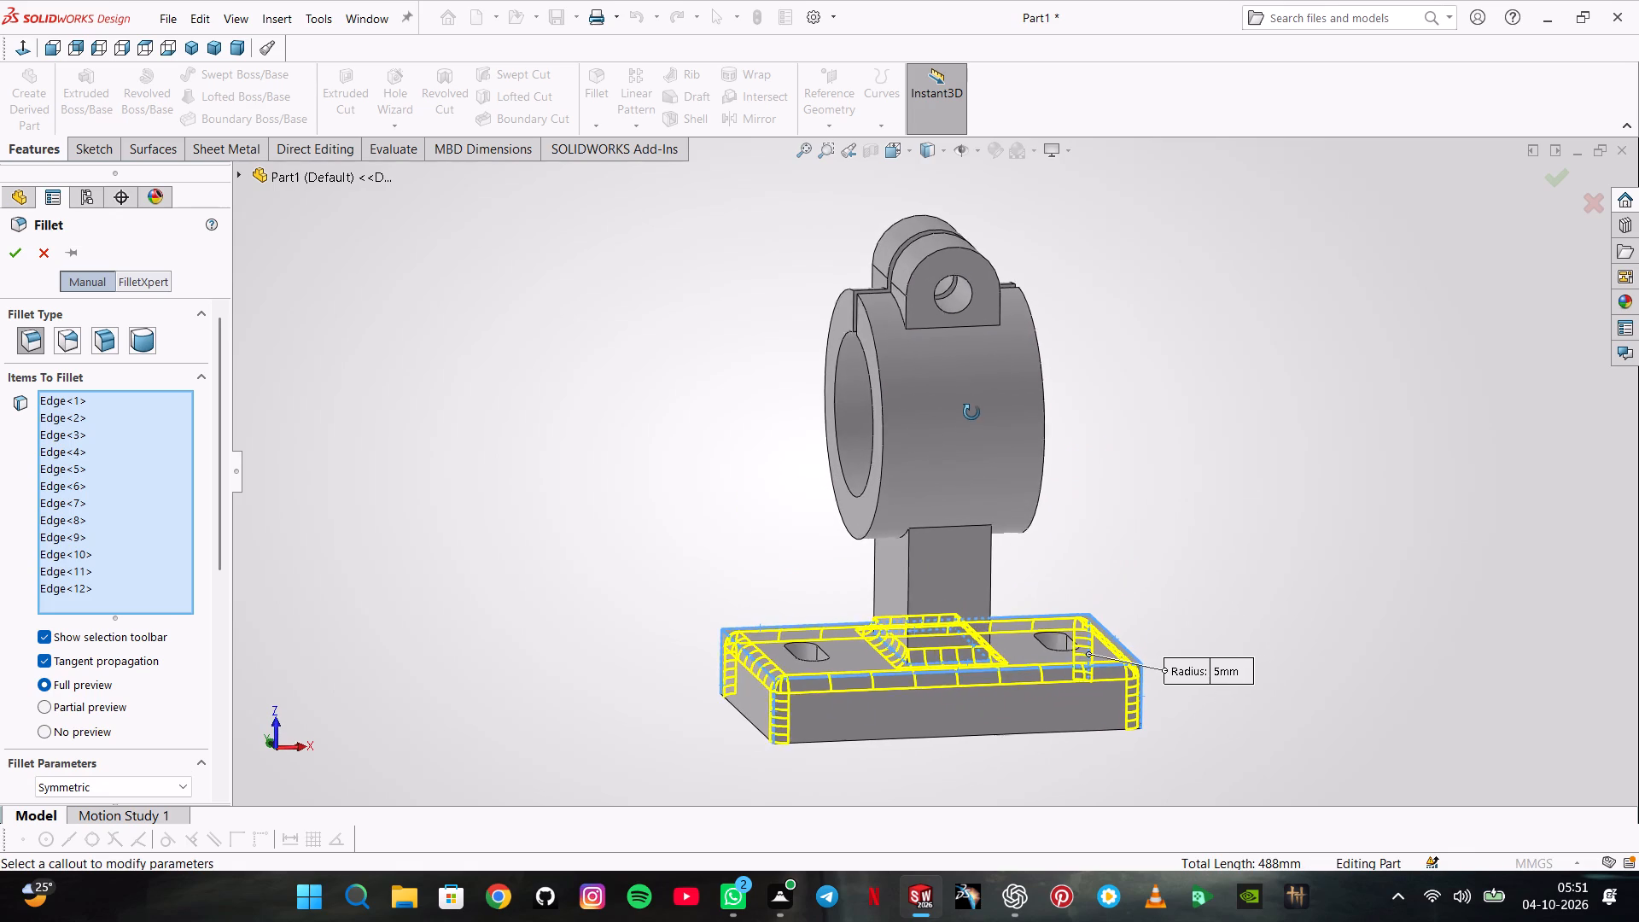
{"action": "middle_click_drag", "start_coordinate": [971, 412], "coordinate": [972, 414]}
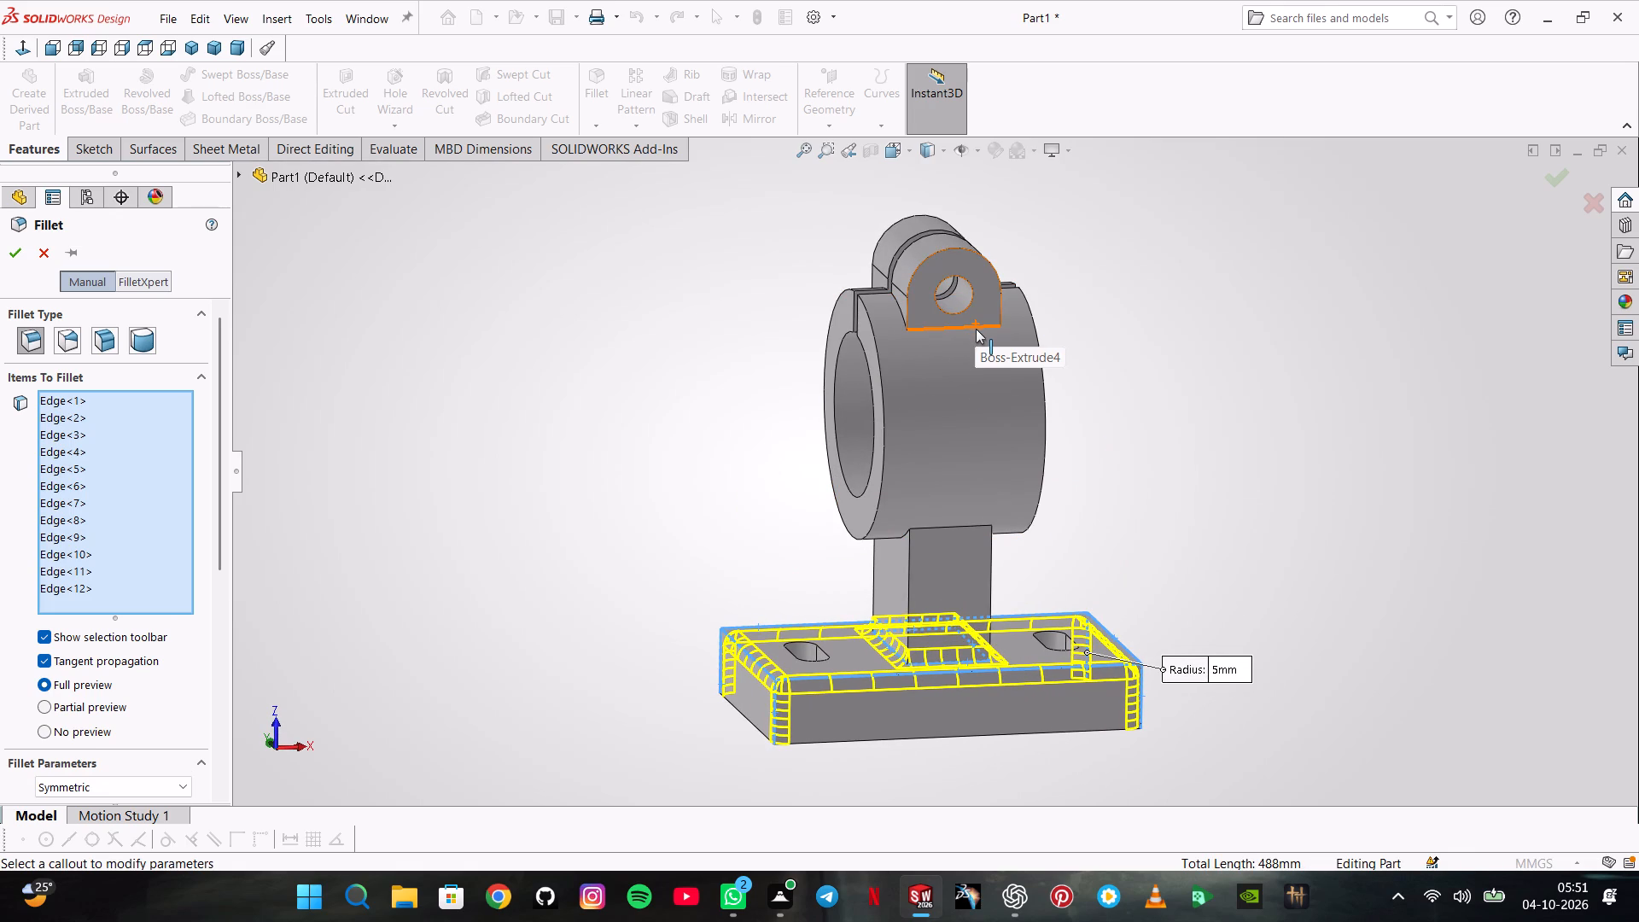
{"action": "left_click", "coordinate": [976, 329]}
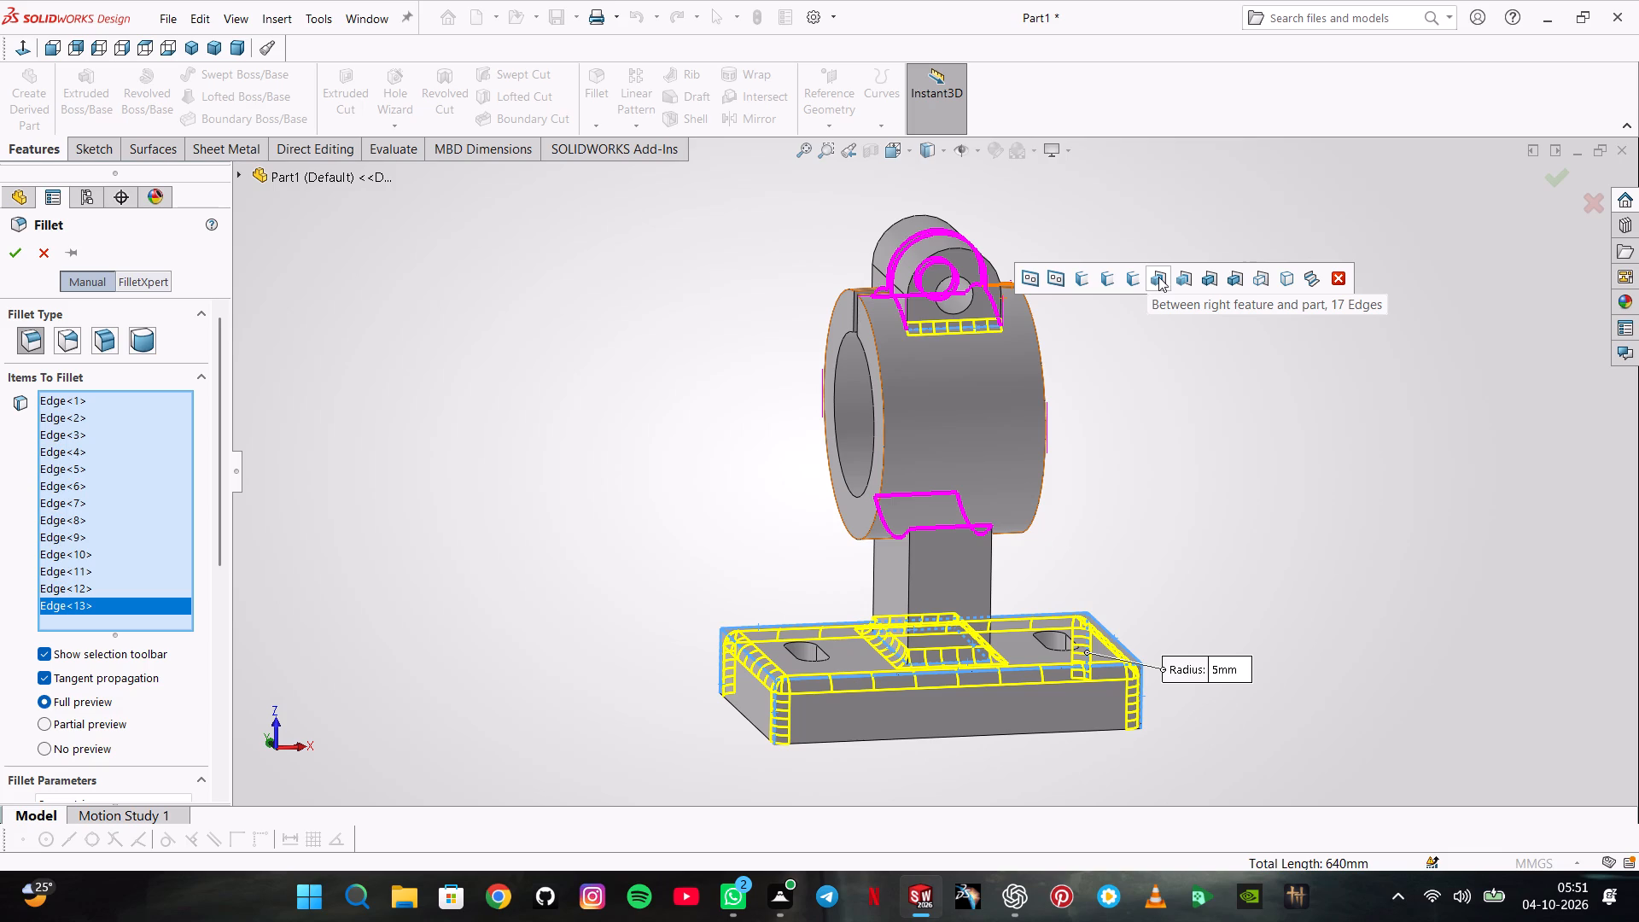
{"action": "left_click", "coordinate": [1158, 277]}
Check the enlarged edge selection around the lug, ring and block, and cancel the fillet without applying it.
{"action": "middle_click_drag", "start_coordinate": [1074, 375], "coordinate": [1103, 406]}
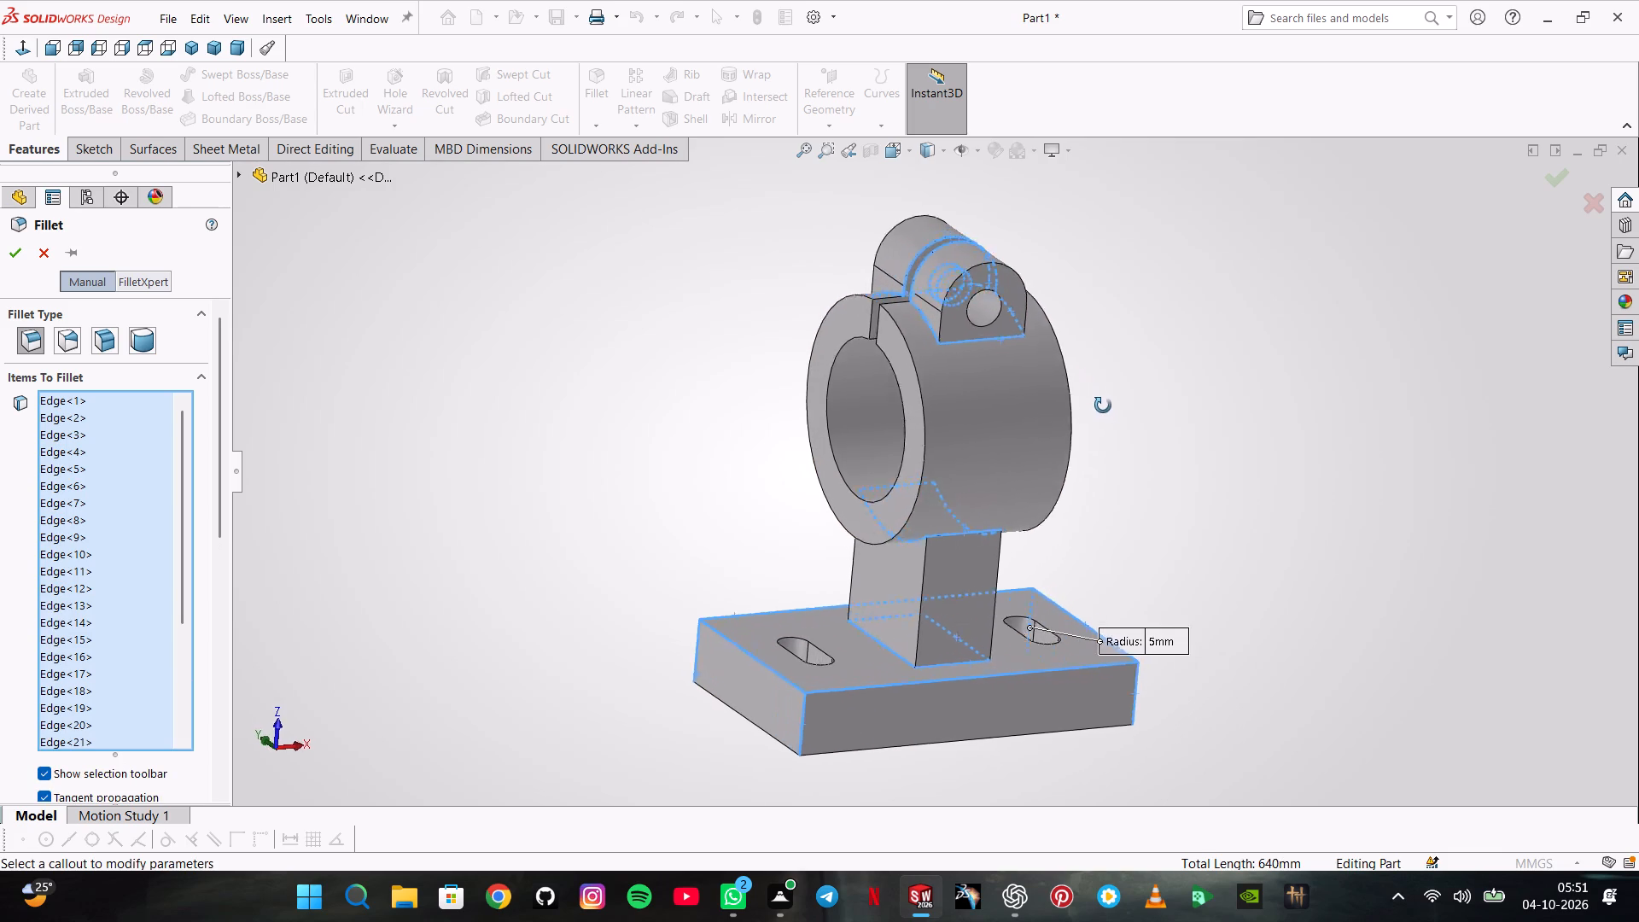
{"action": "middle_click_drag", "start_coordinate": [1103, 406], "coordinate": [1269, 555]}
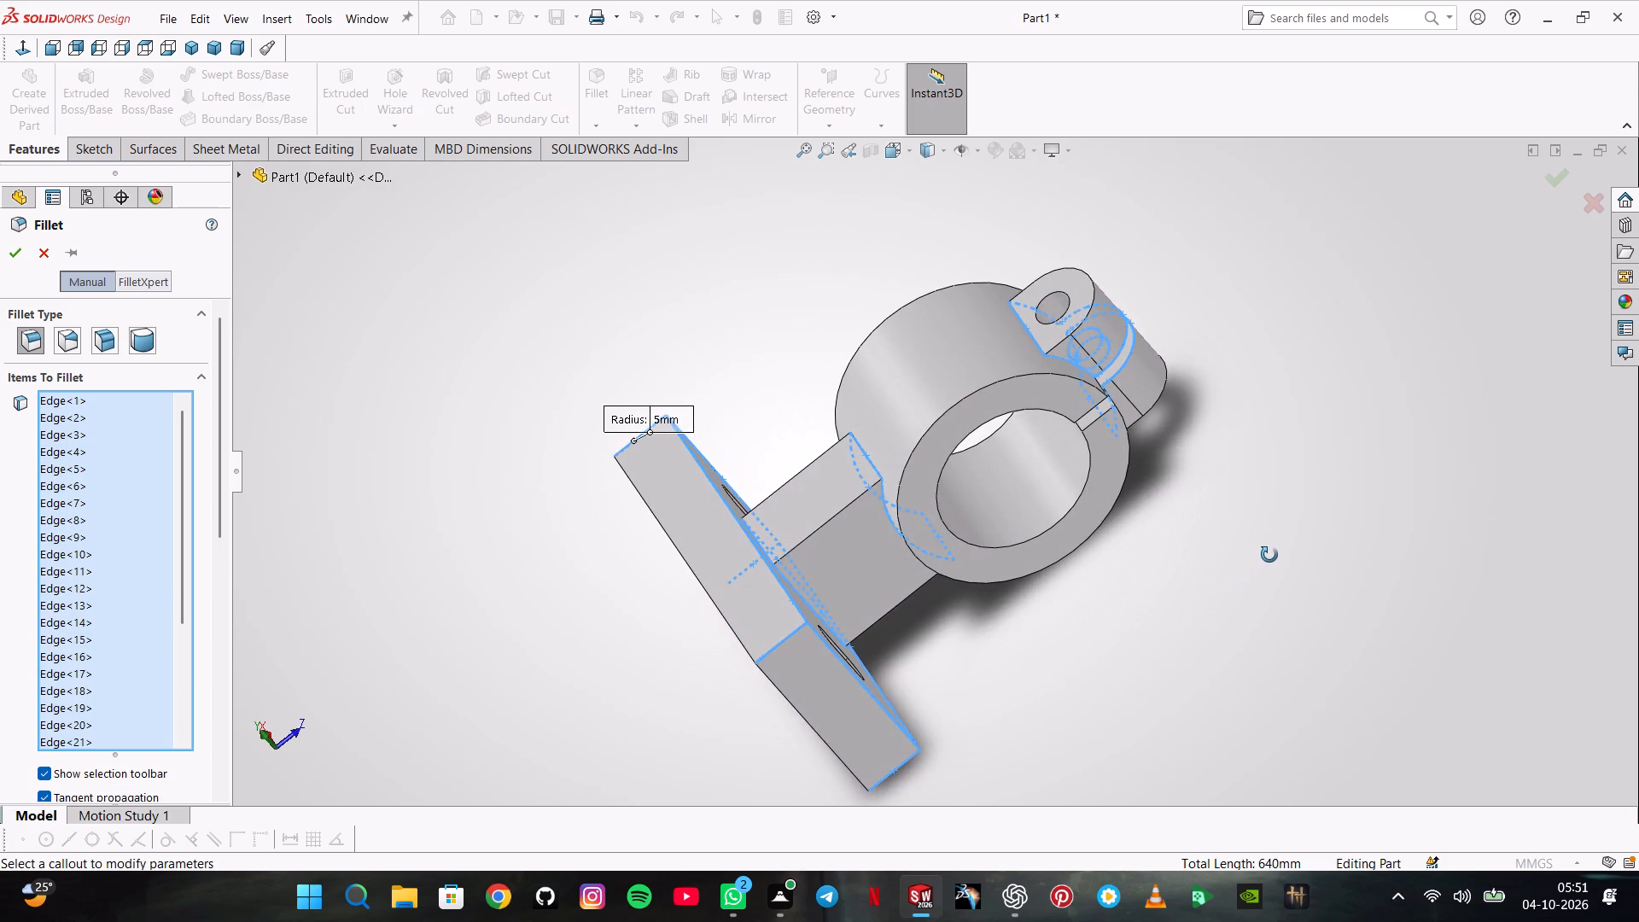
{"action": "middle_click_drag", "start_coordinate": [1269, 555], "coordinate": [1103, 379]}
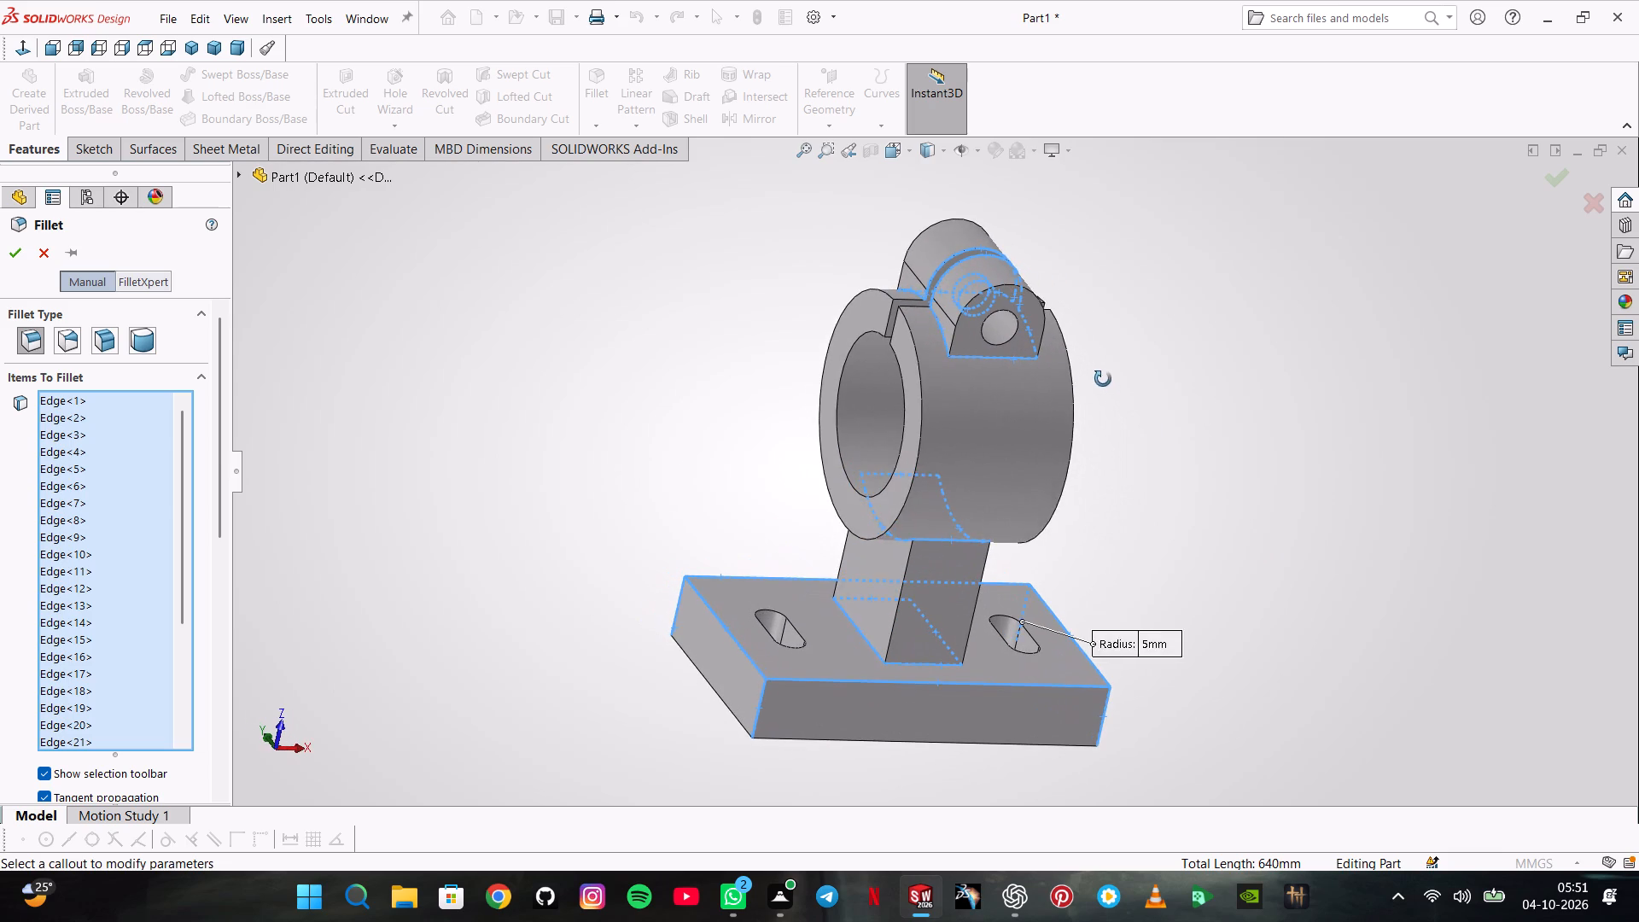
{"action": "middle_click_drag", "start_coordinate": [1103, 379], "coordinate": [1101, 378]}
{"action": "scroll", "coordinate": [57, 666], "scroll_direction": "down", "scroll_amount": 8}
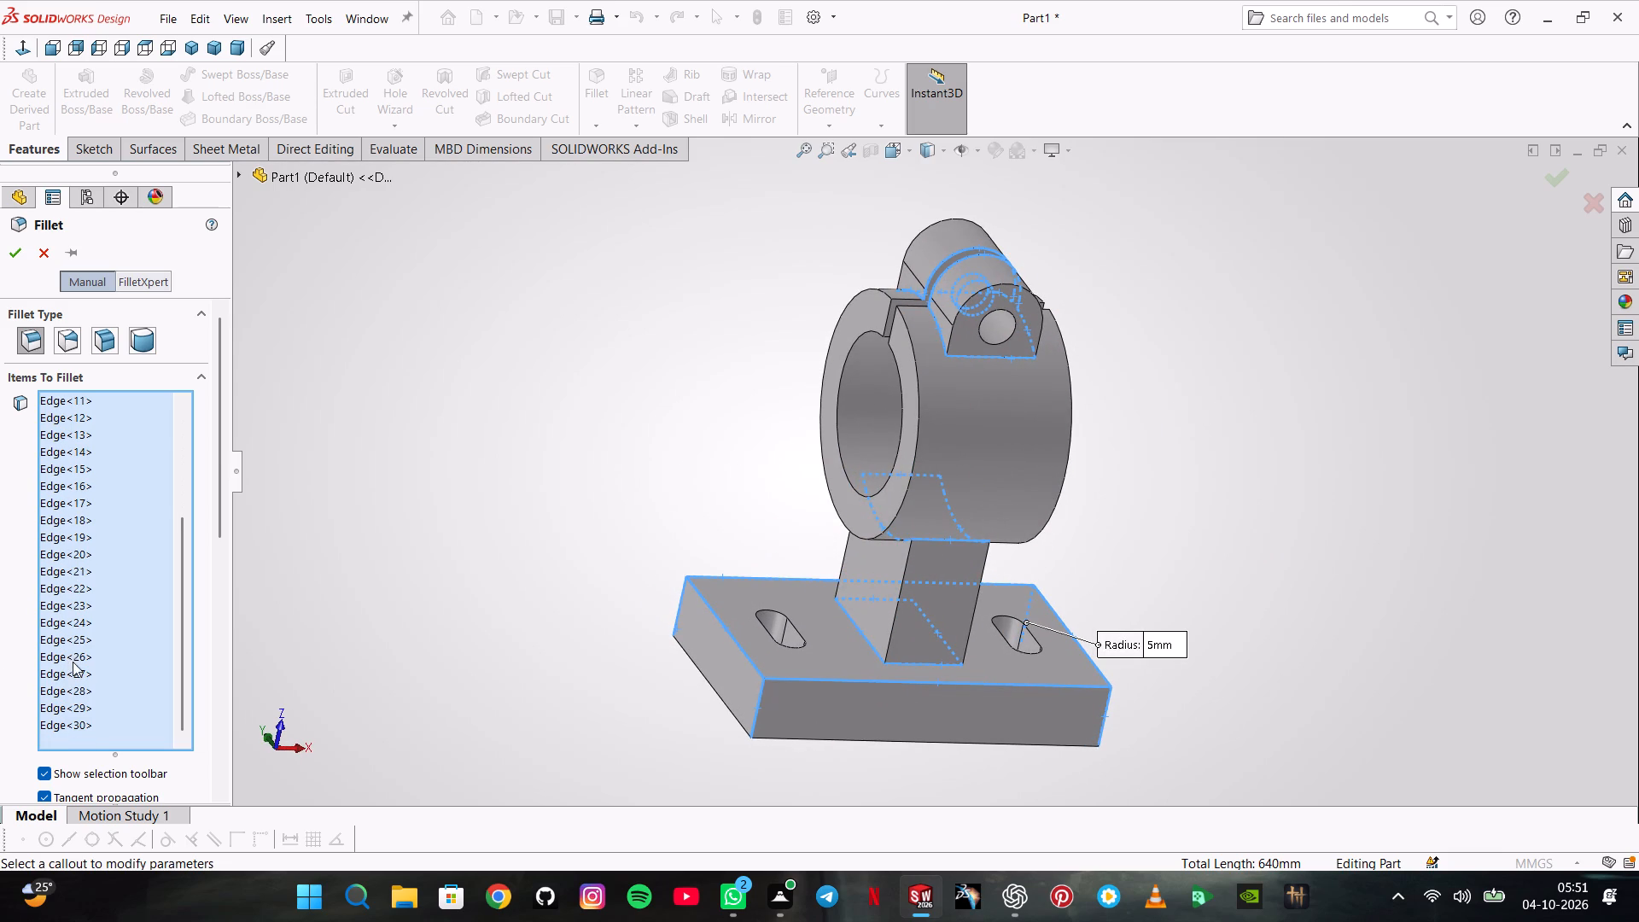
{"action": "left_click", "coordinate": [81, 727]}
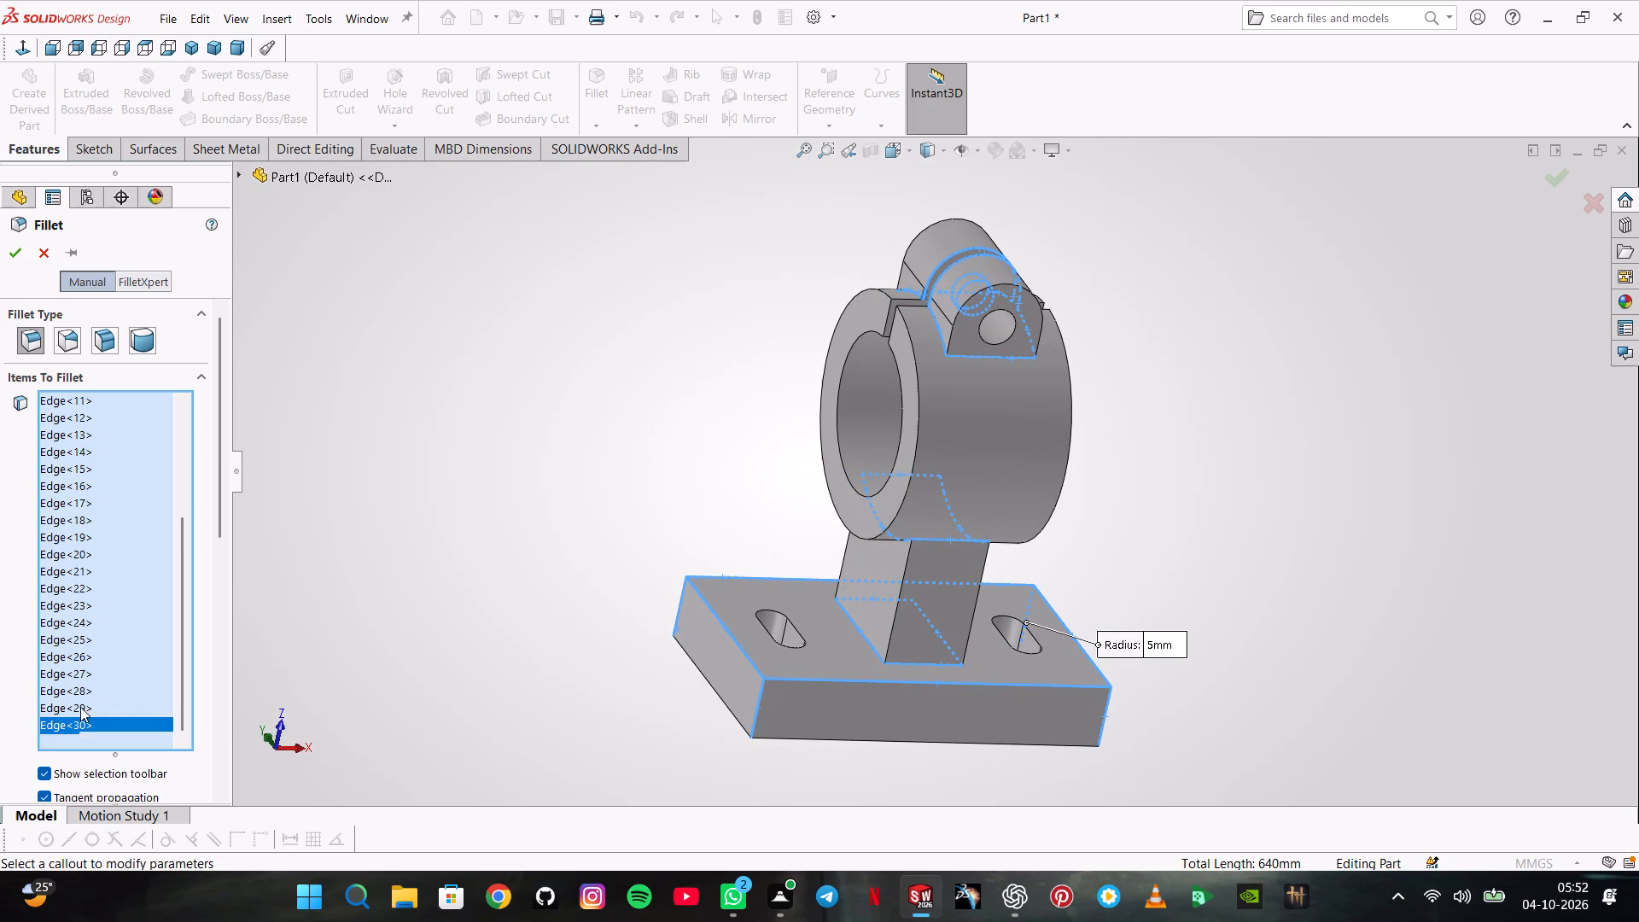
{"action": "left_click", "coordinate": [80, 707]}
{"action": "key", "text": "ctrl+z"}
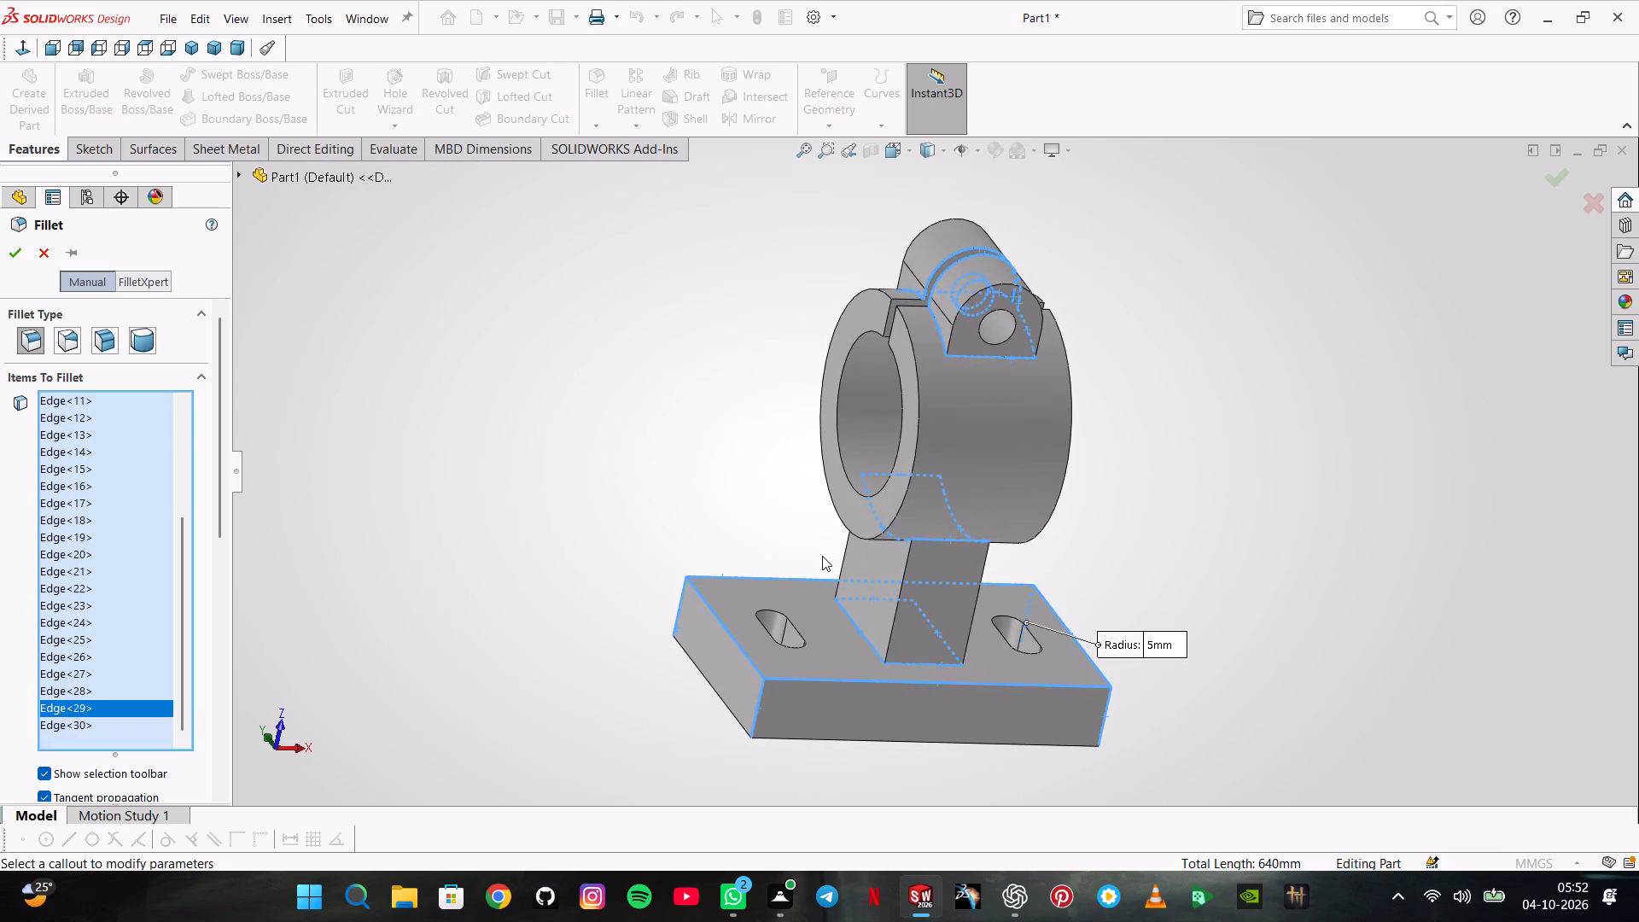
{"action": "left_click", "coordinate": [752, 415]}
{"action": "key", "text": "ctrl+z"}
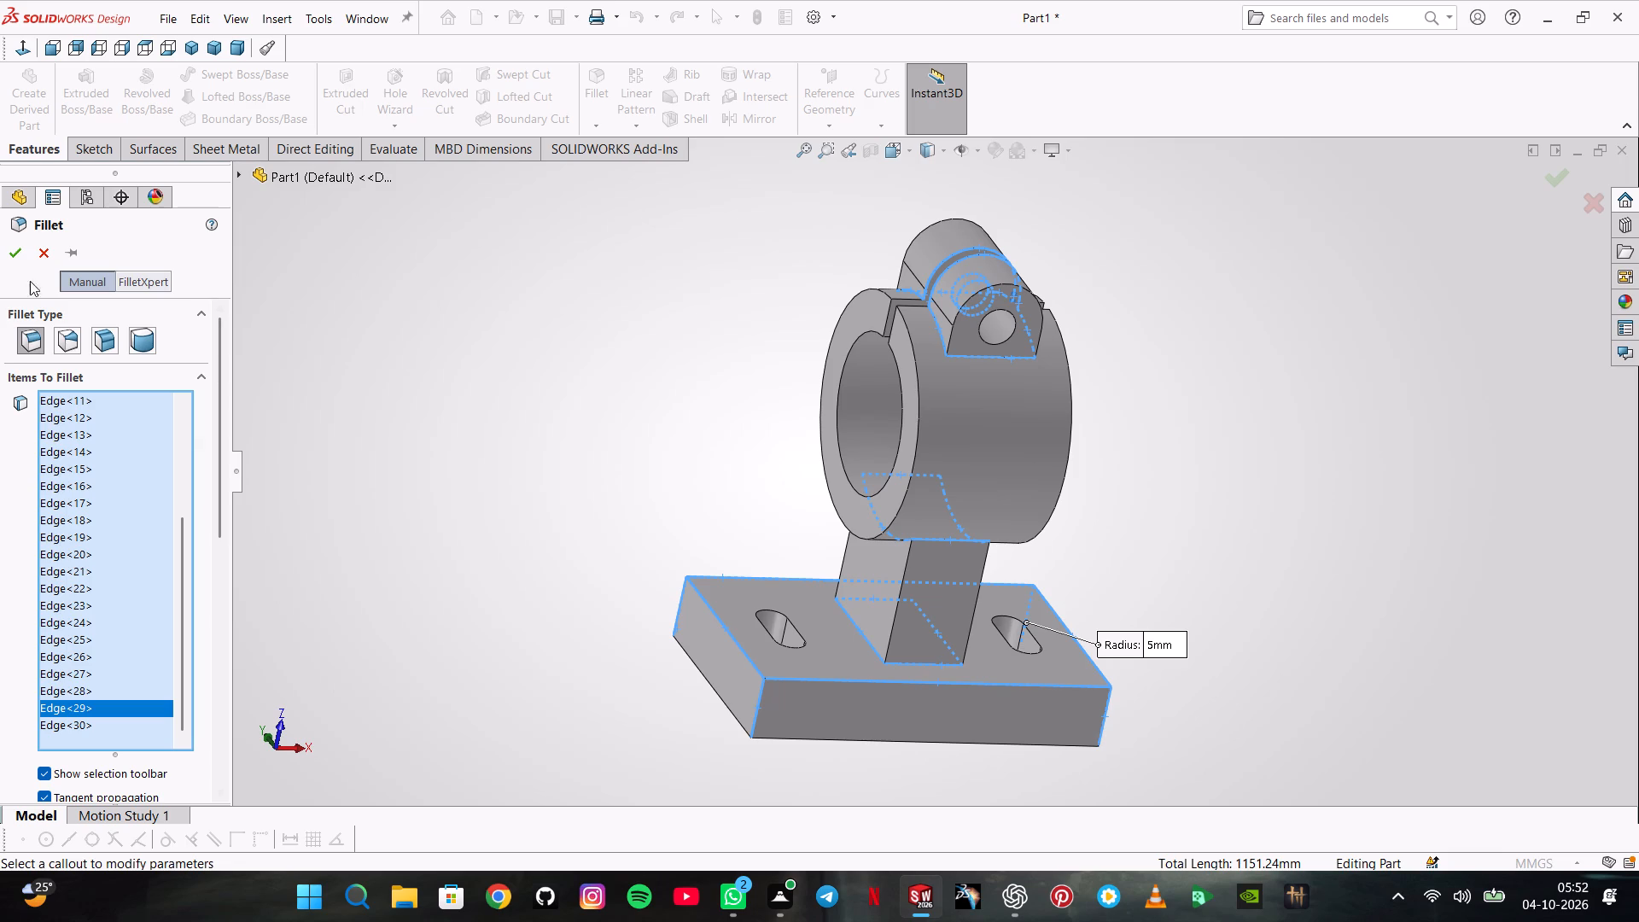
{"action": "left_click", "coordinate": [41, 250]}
Start a new 5 mm symmetric fillet on one lug half's straight end edge and one adjoining side edge along the ring.
{"action": "left_click", "coordinate": [595, 74]}
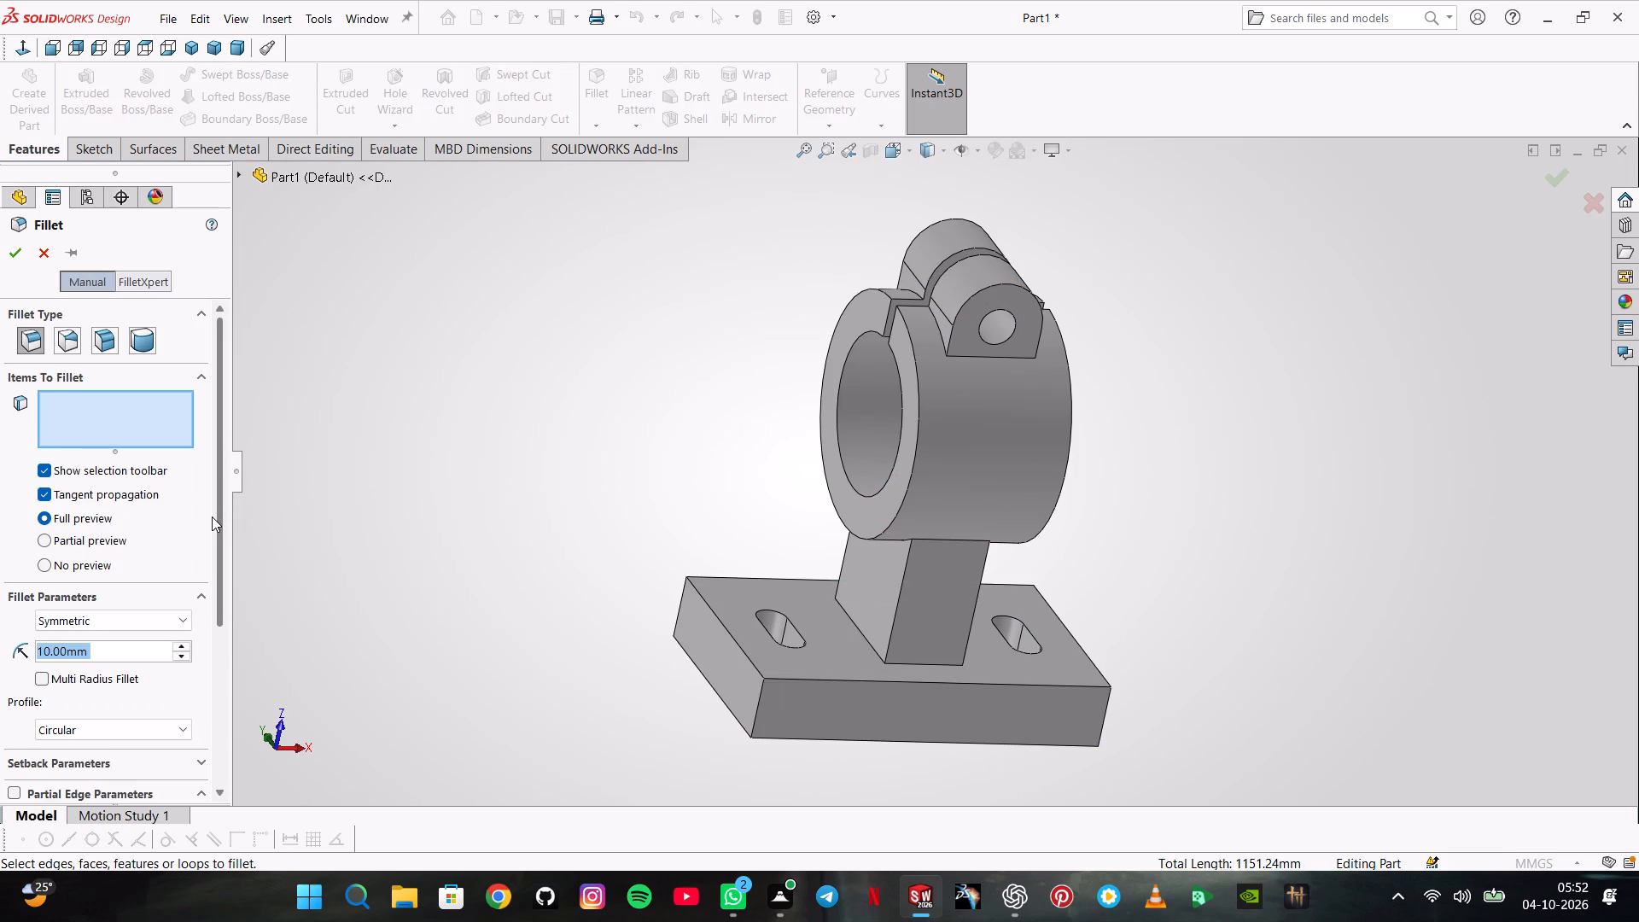
{"action": "key", "text": "5"}
{"action": "key", "text": "Return"}
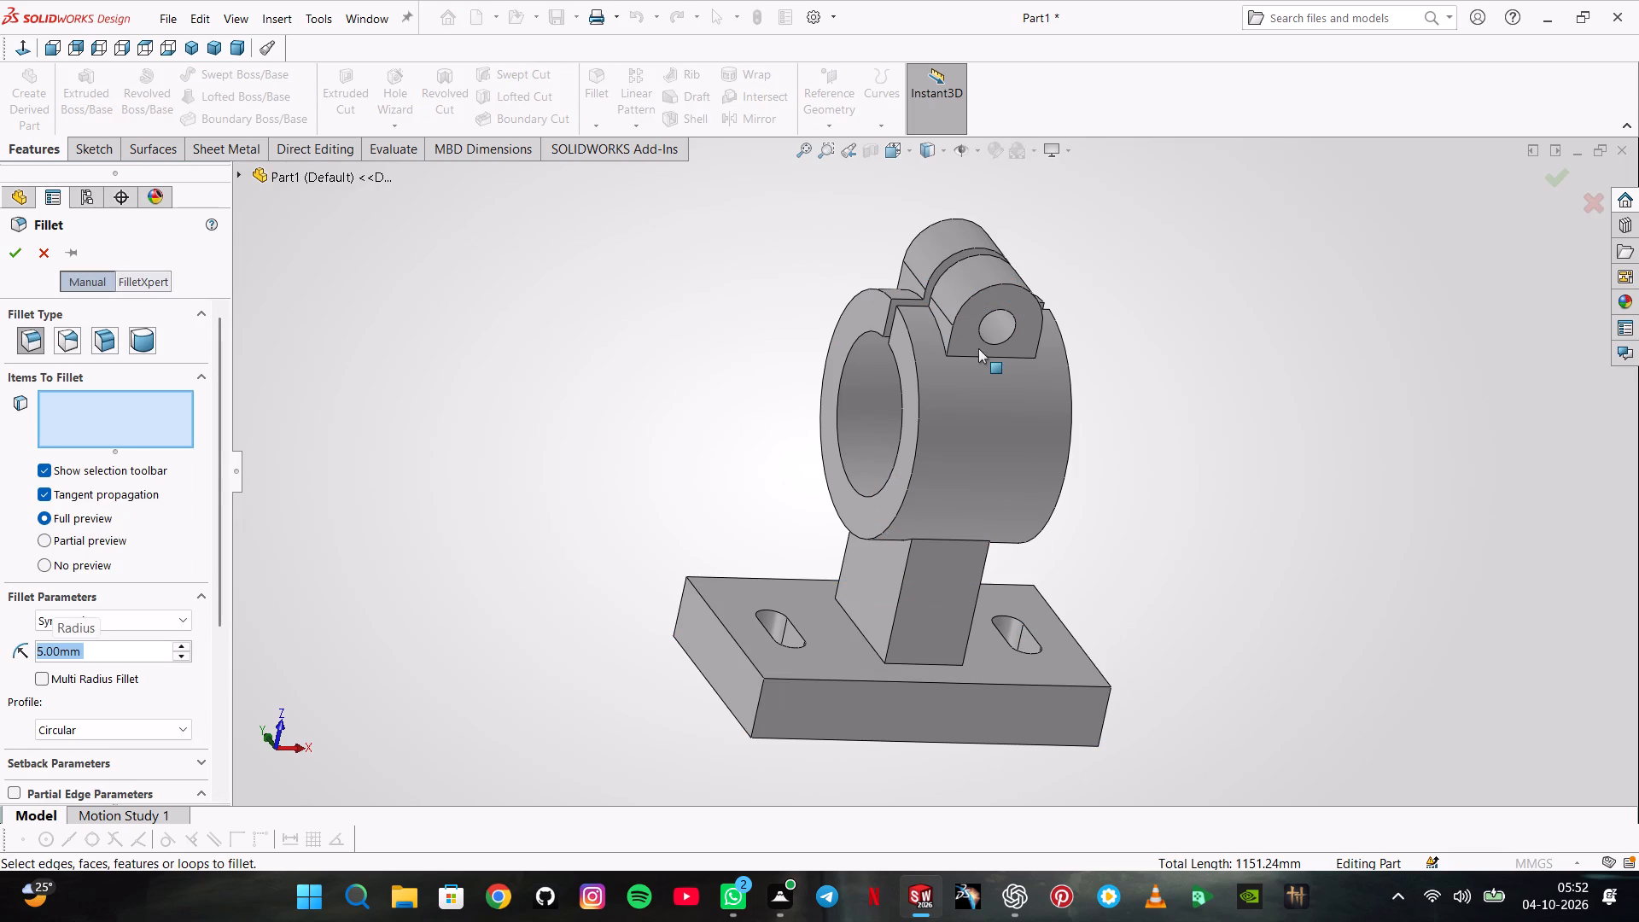
{"action": "left_click", "coordinate": [996, 356]}
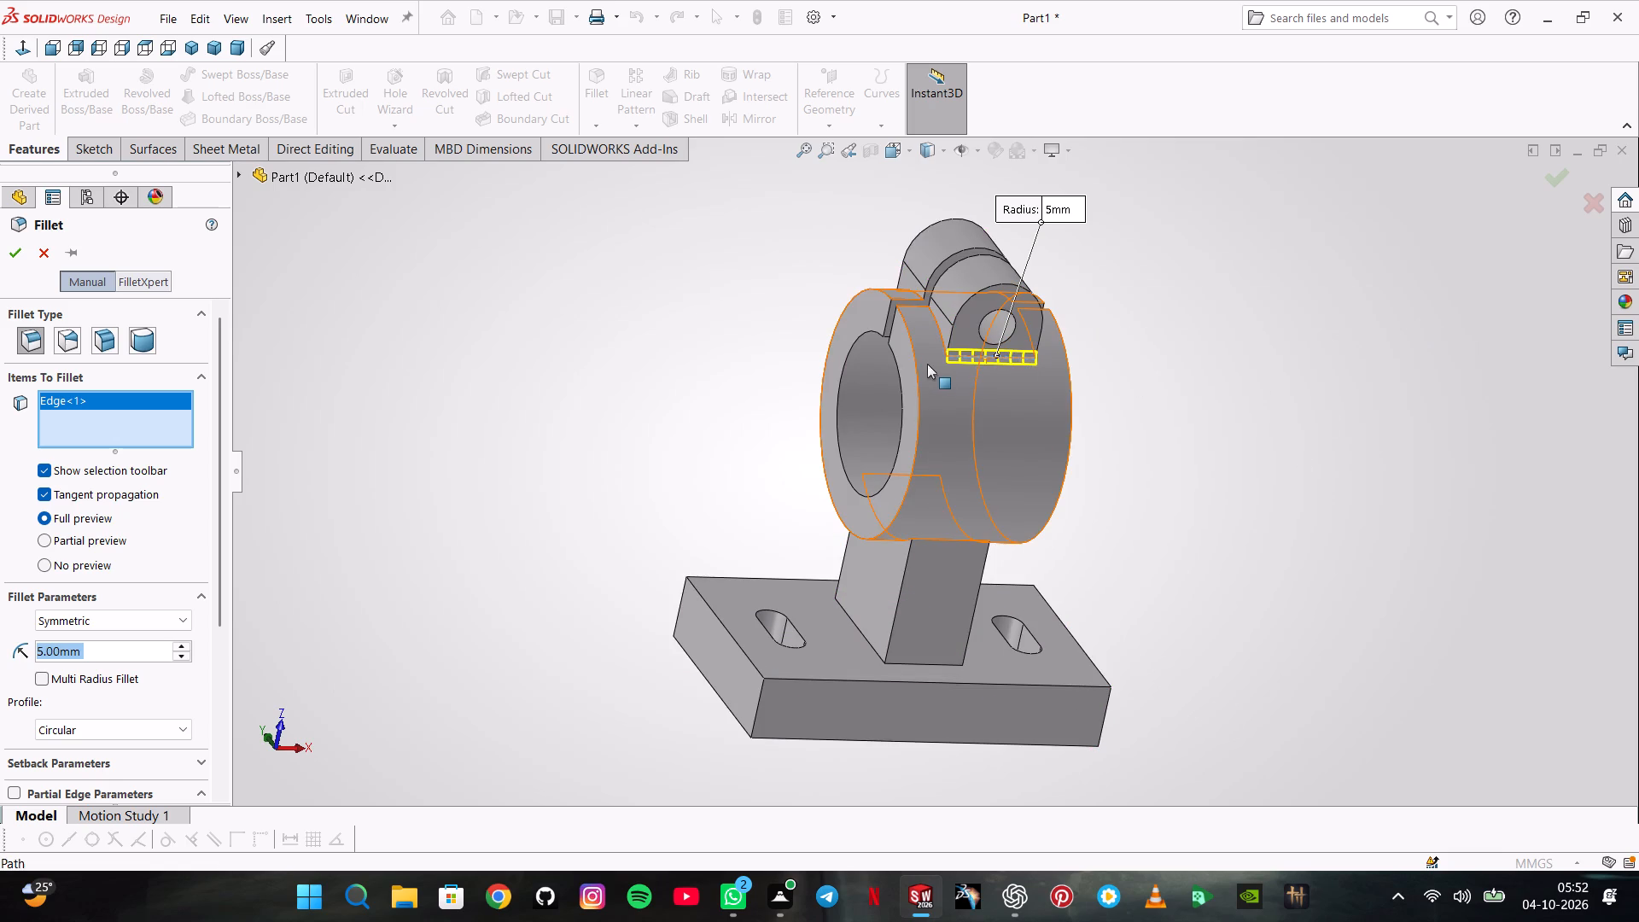
{"action": "left_click", "coordinate": [942, 334]}
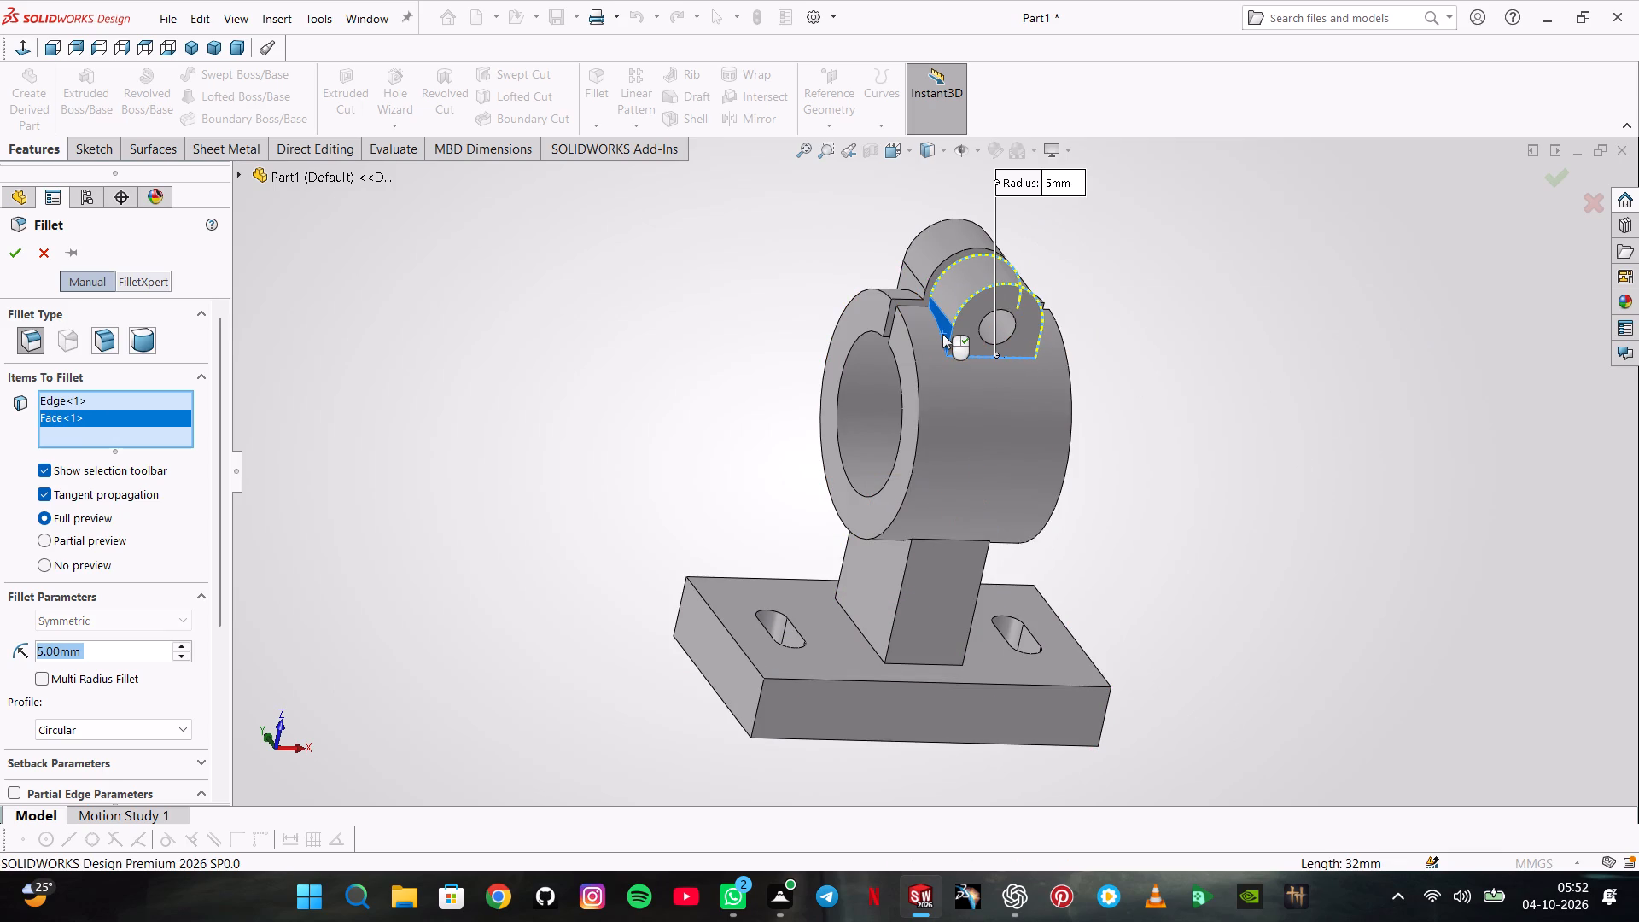
{"action": "middle_click_drag", "start_coordinate": [942, 357], "coordinate": [968, 410]}
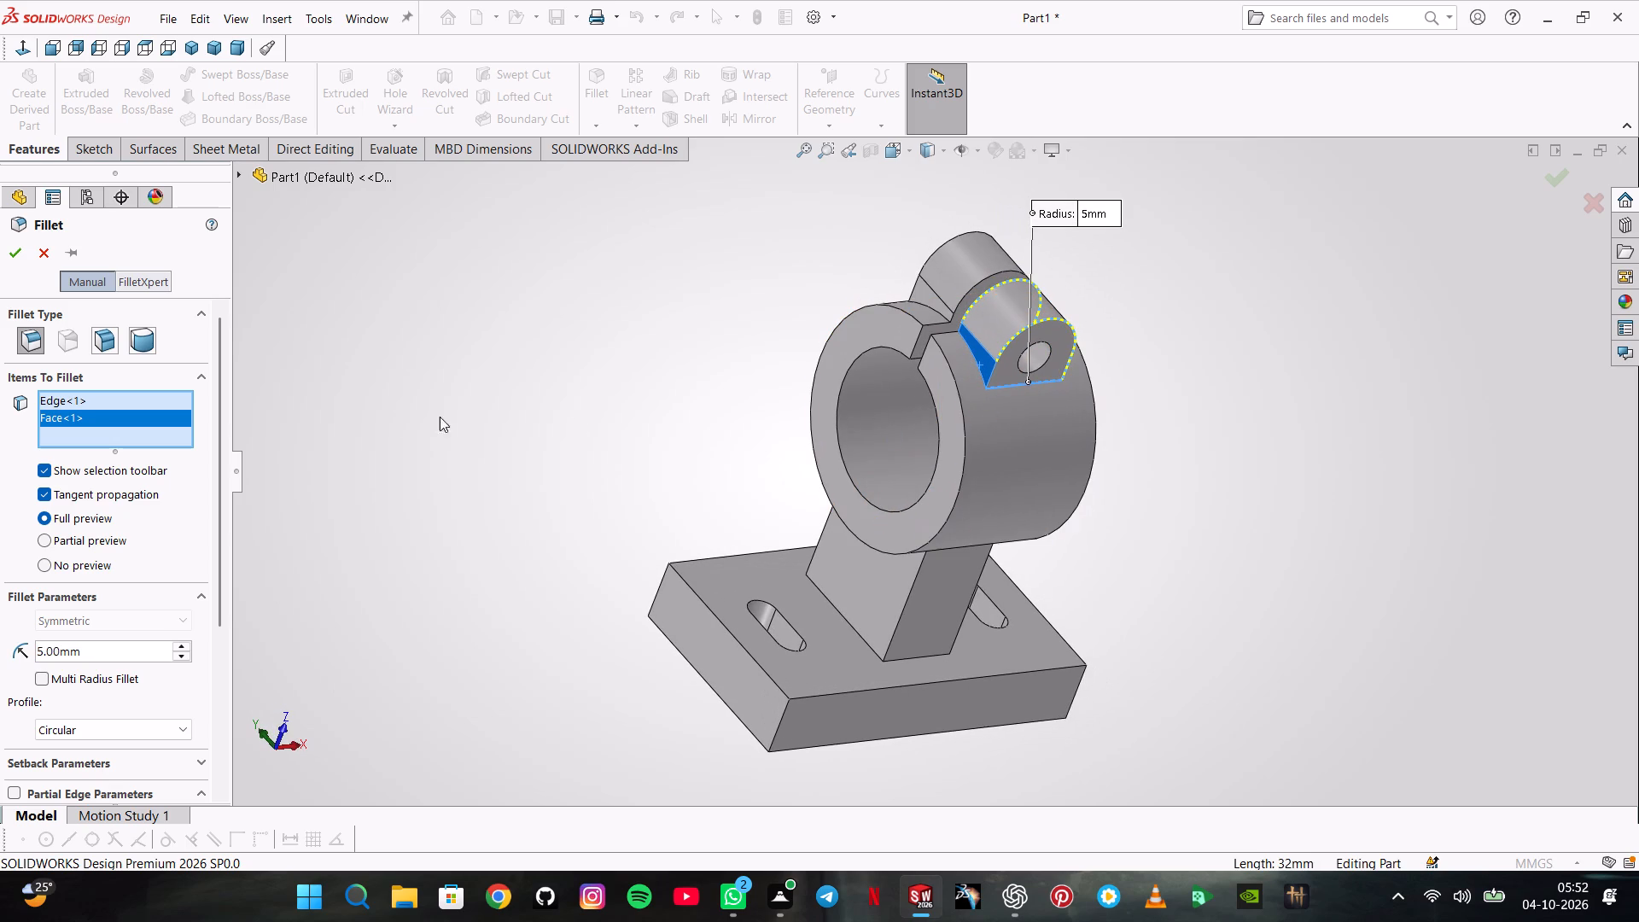
{"action": "right_click", "coordinate": [84, 420]}
{"action": "left_click", "coordinate": [116, 454]}
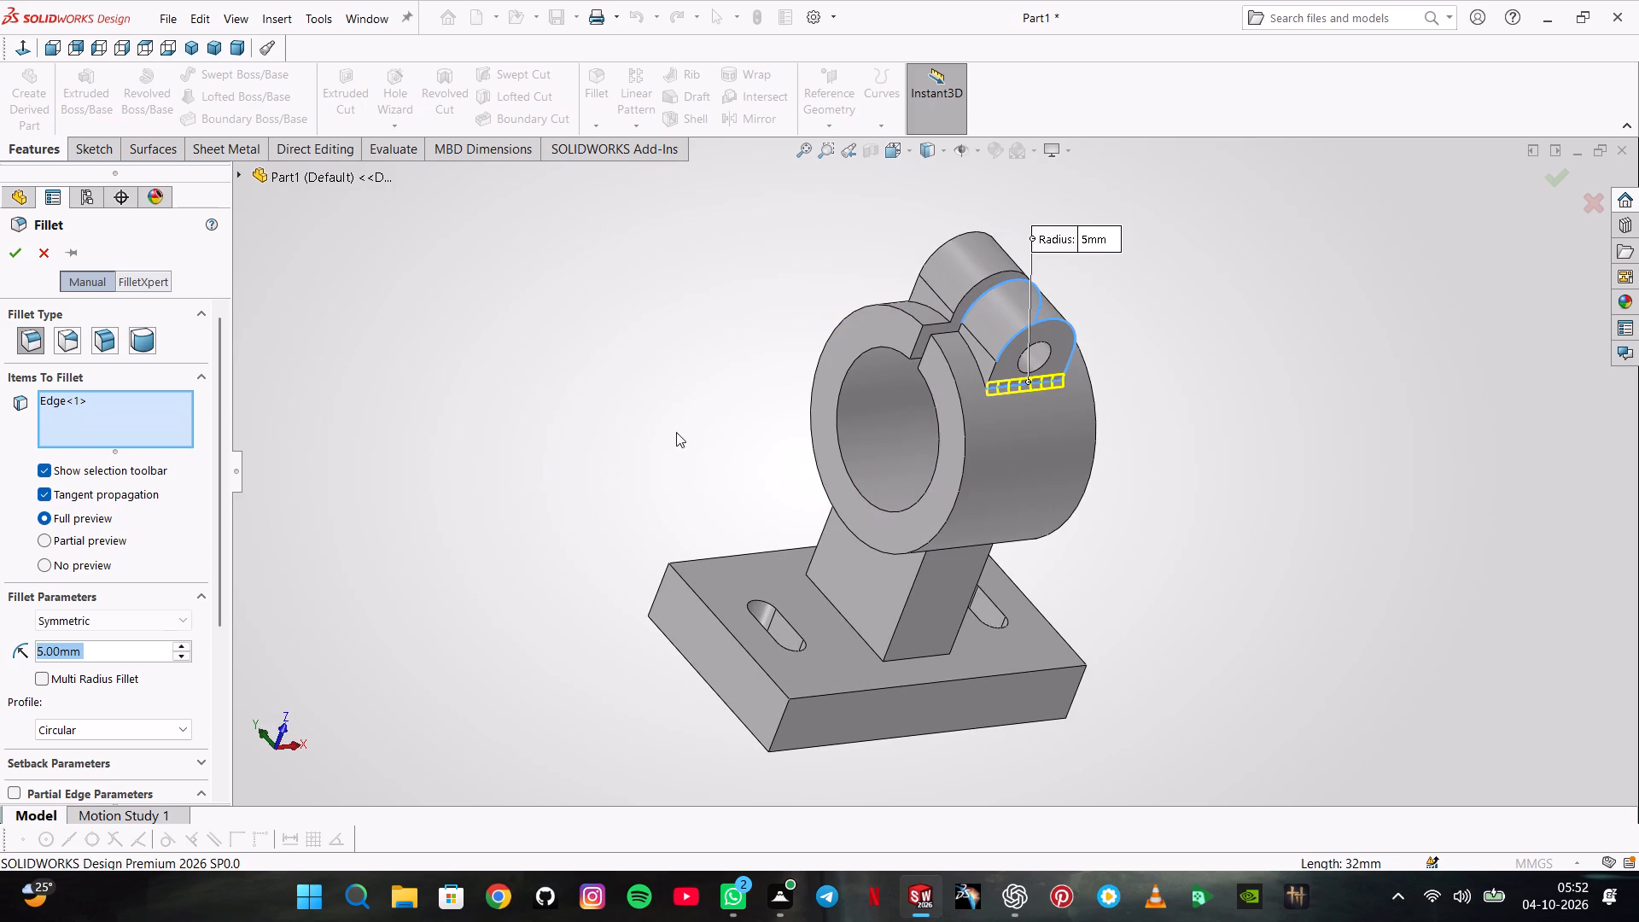
{"action": "left_click", "coordinate": [965, 341]}
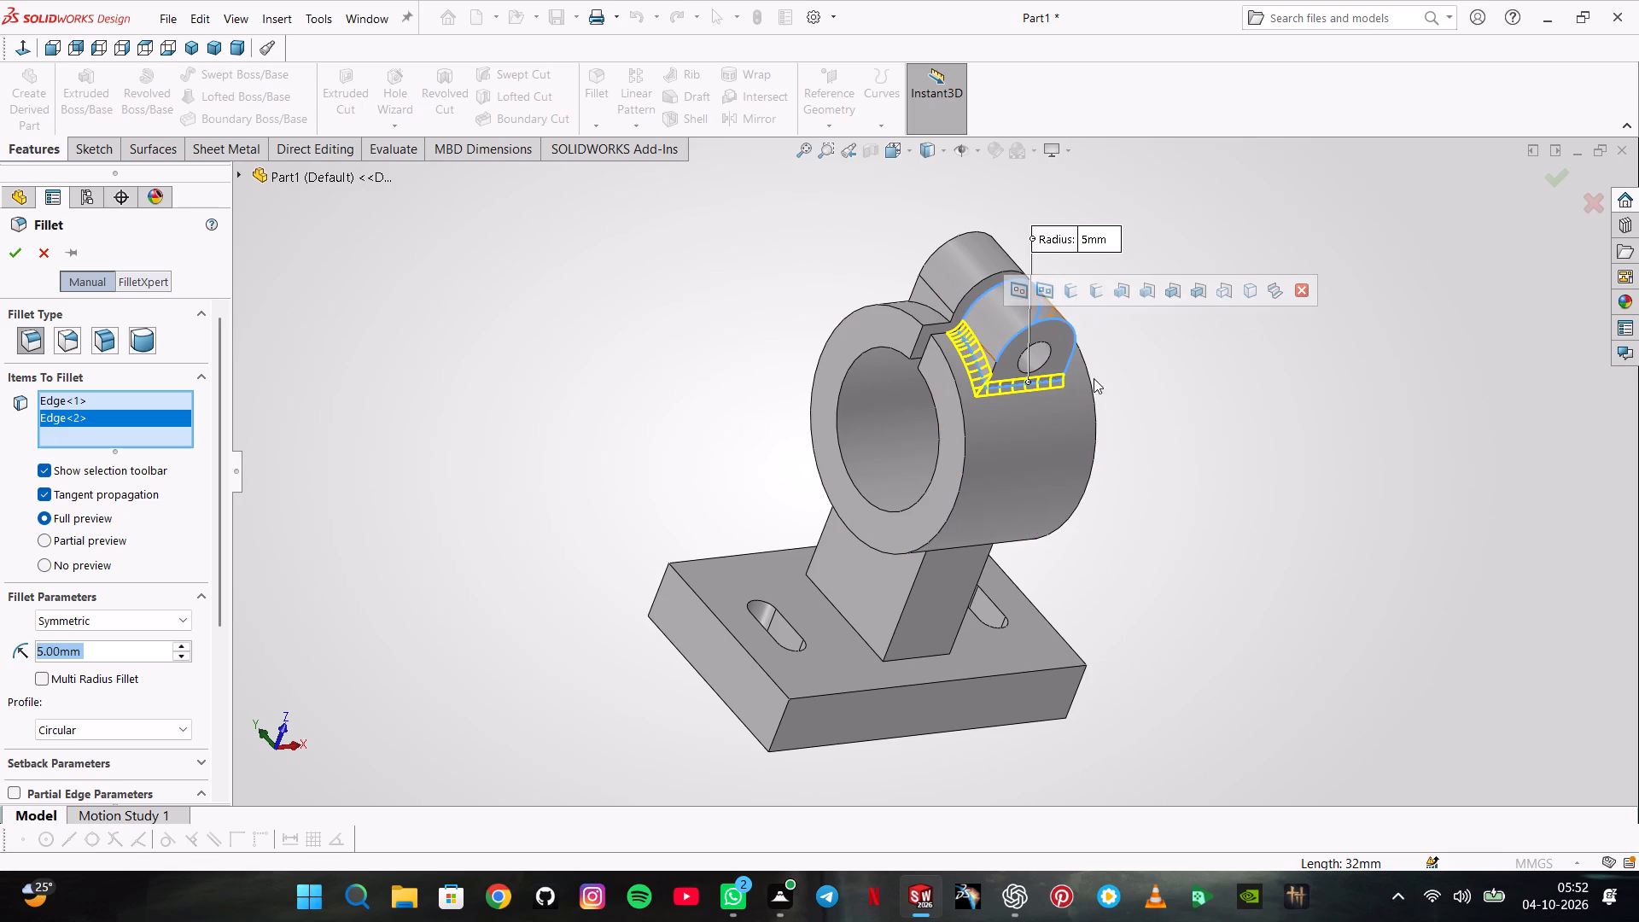
Add the outer edge loop of the block's web-side face and the block's four short corner edges to the fillet.
{"action": "middle_click_drag", "start_coordinate": [1097, 405], "coordinate": [977, 423]}
{"action": "scroll", "coordinate": [975, 417], "scroll_direction": "down", "scroll_amount": 1}
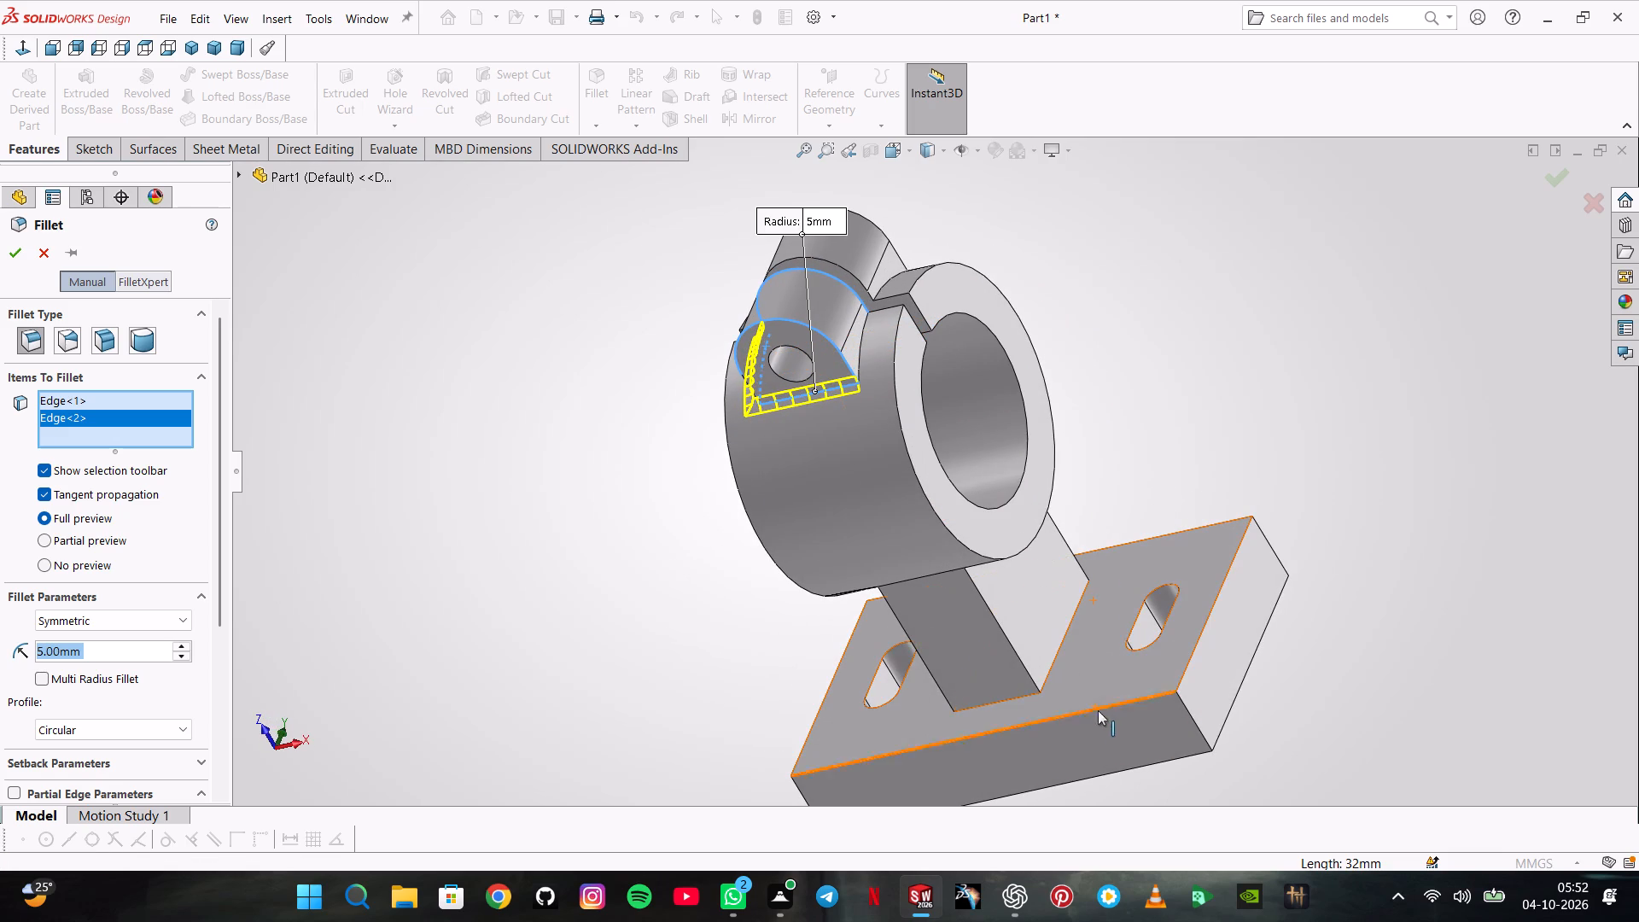
{"action": "left_click", "coordinate": [1110, 705]}
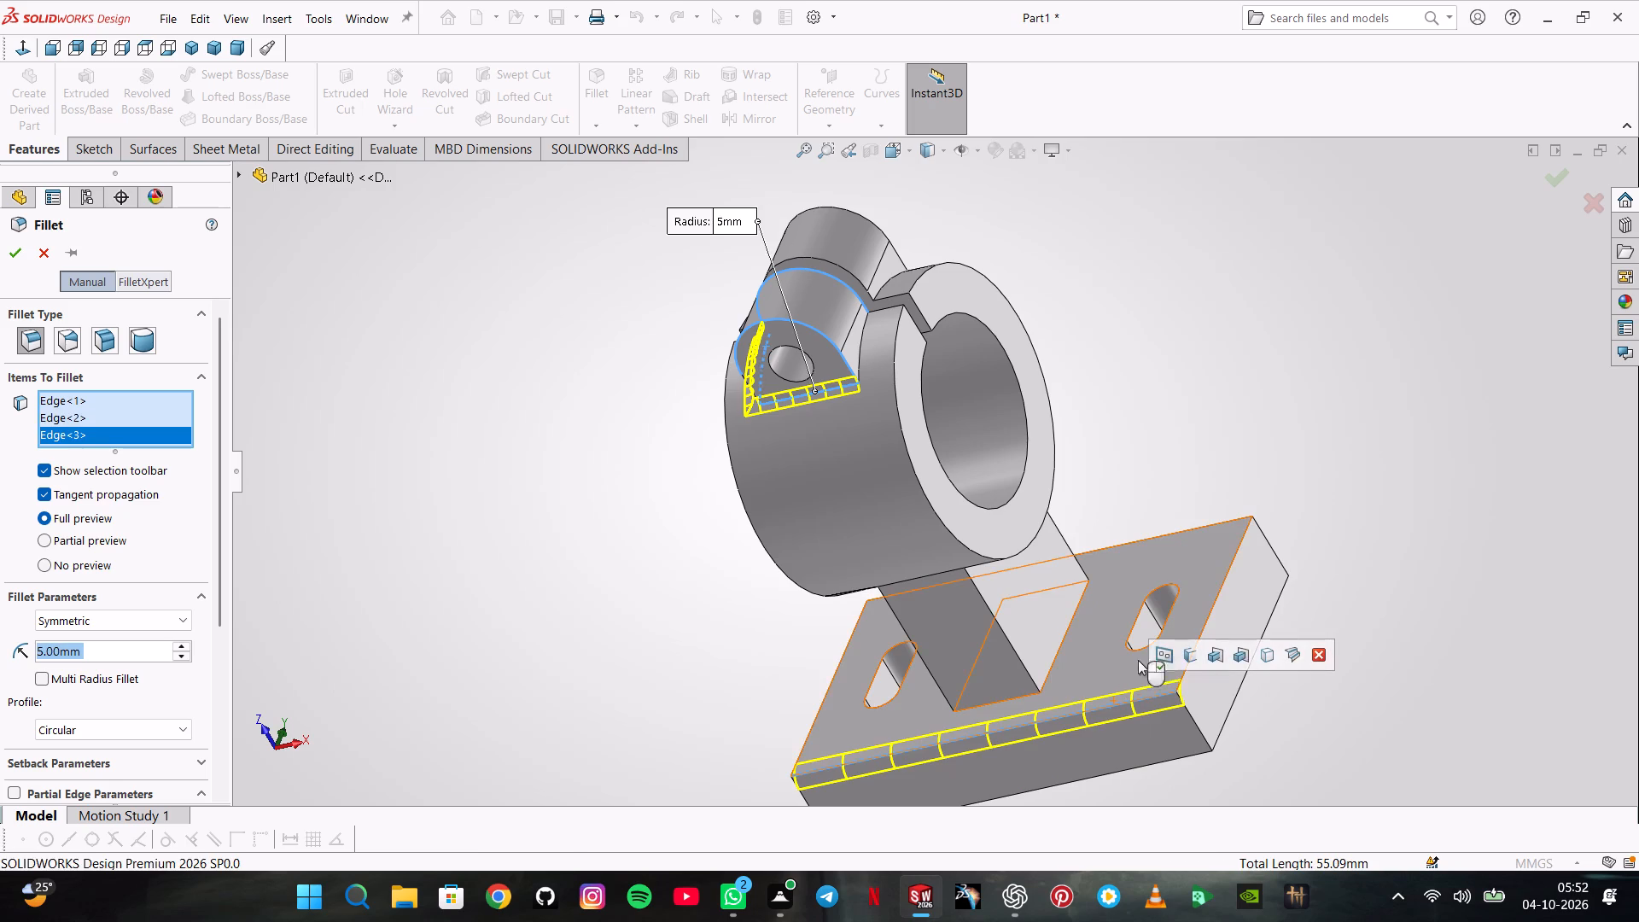
{"action": "left_click", "coordinate": [1164, 657]}
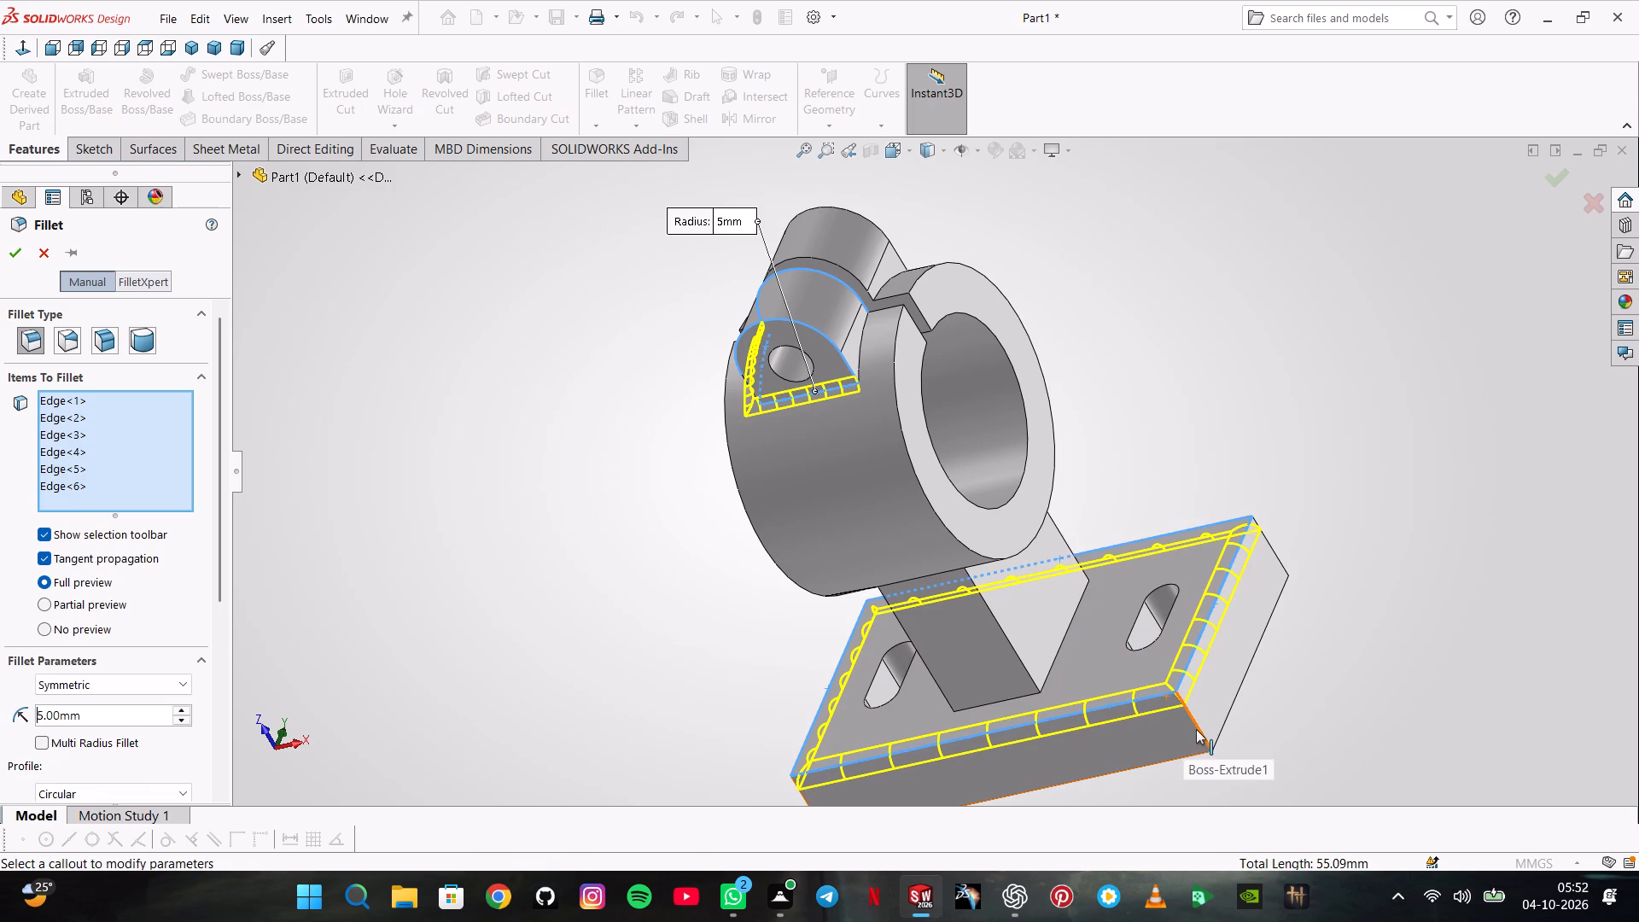
{"action": "left_click", "coordinate": [1197, 728]}
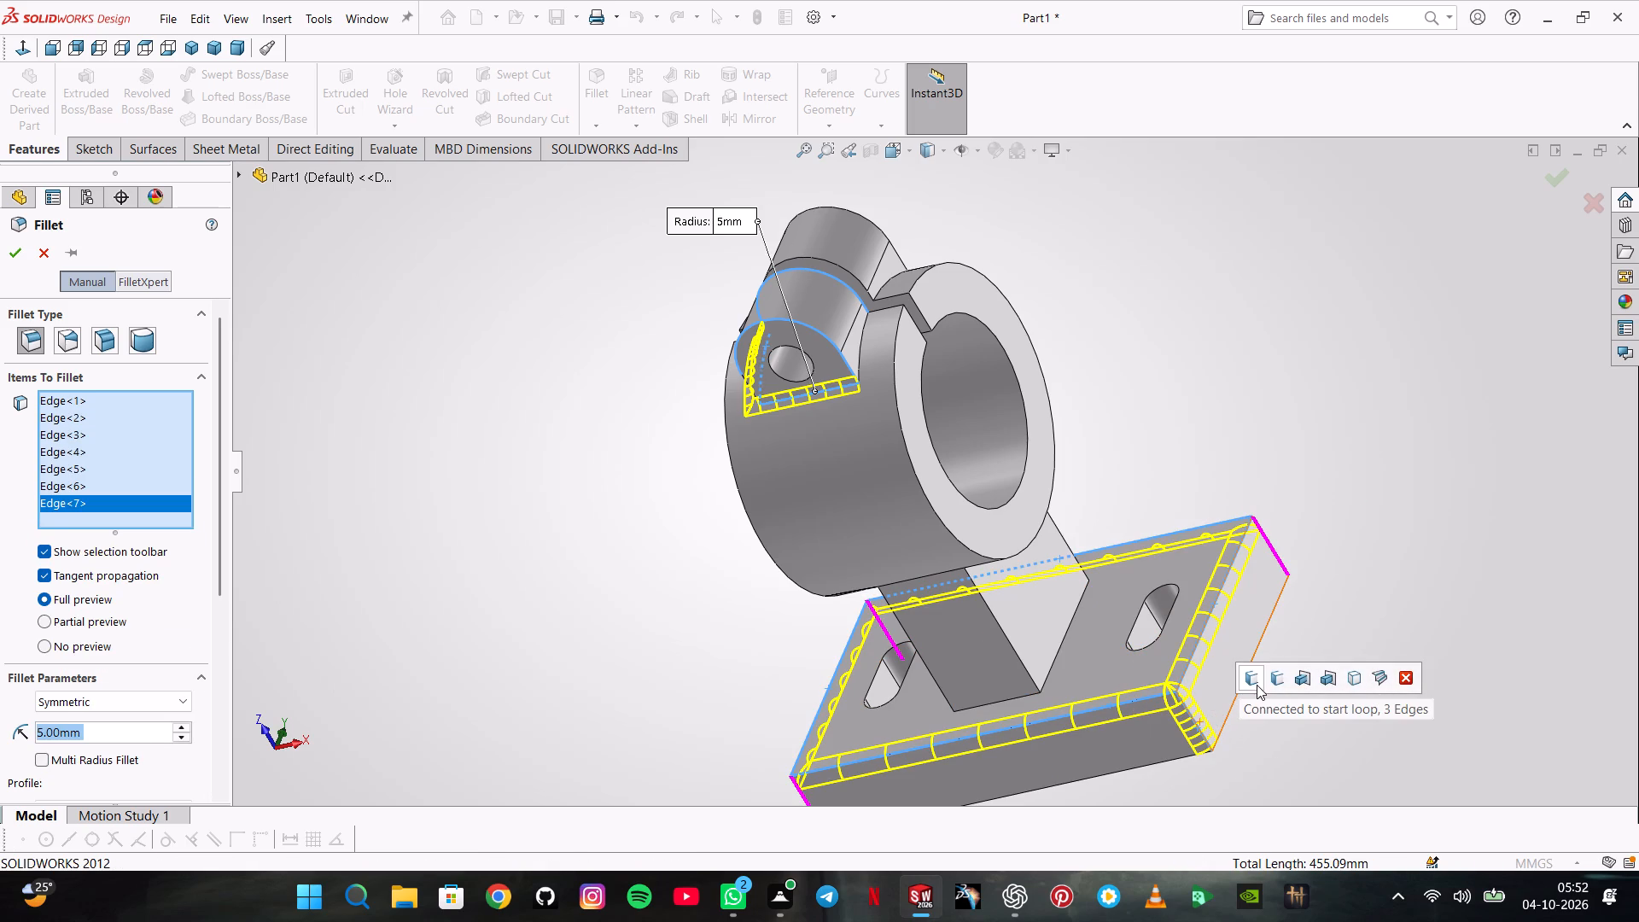
{"action": "left_click", "coordinate": [1257, 685]}
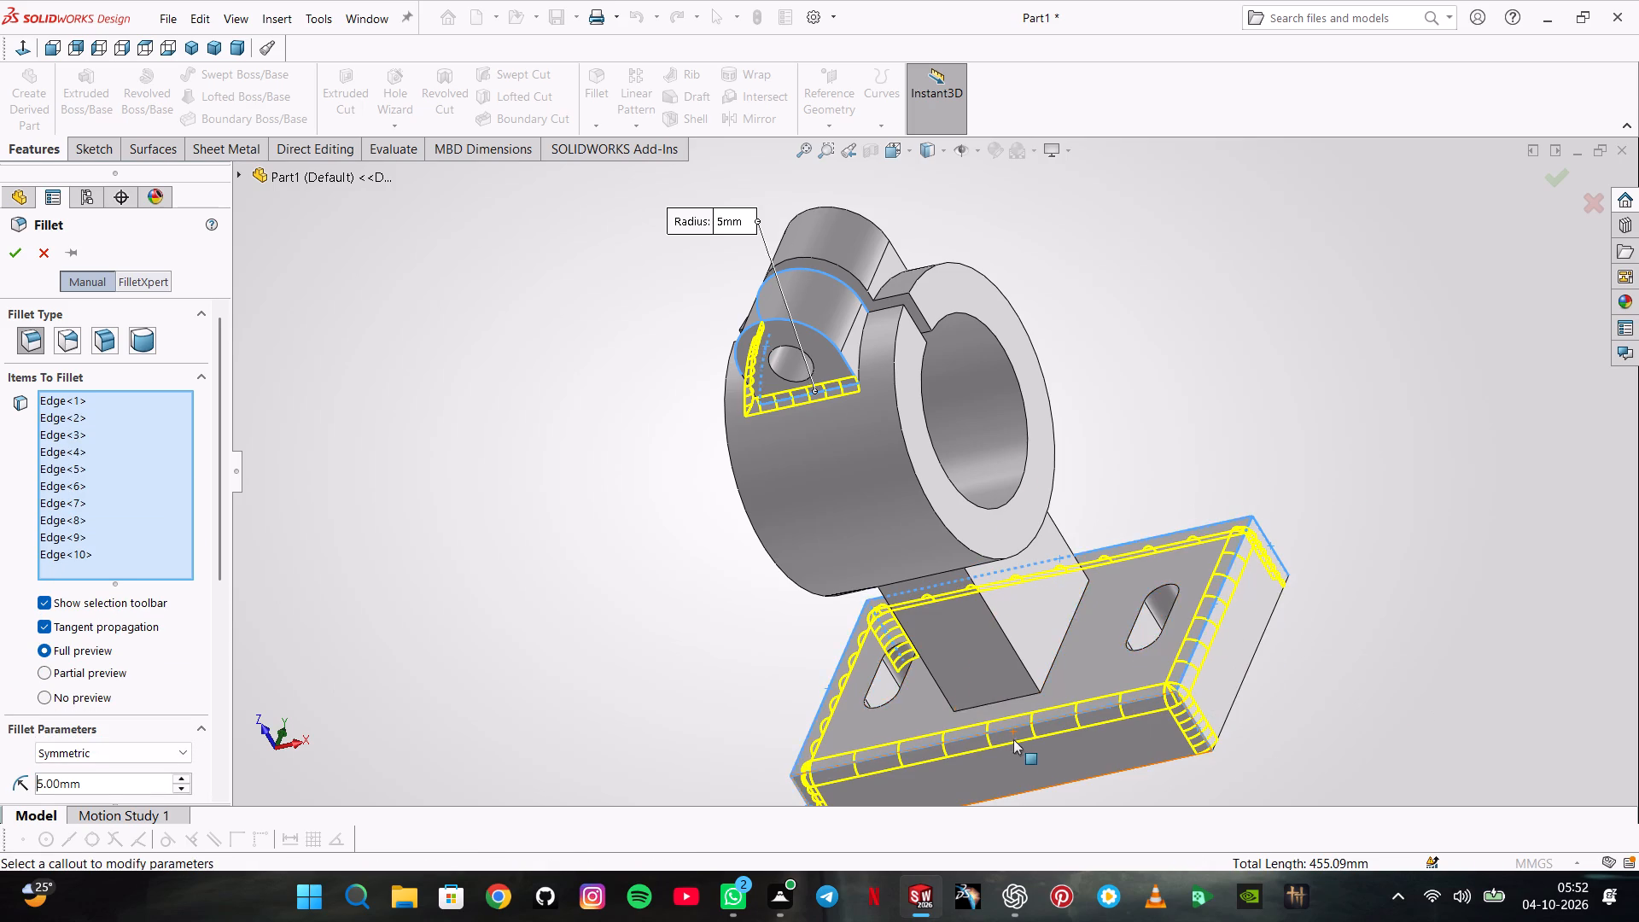
Add the four edges around the web's base on the slotted block to the fillet.
{"action": "left_click", "coordinate": [1029, 694]}
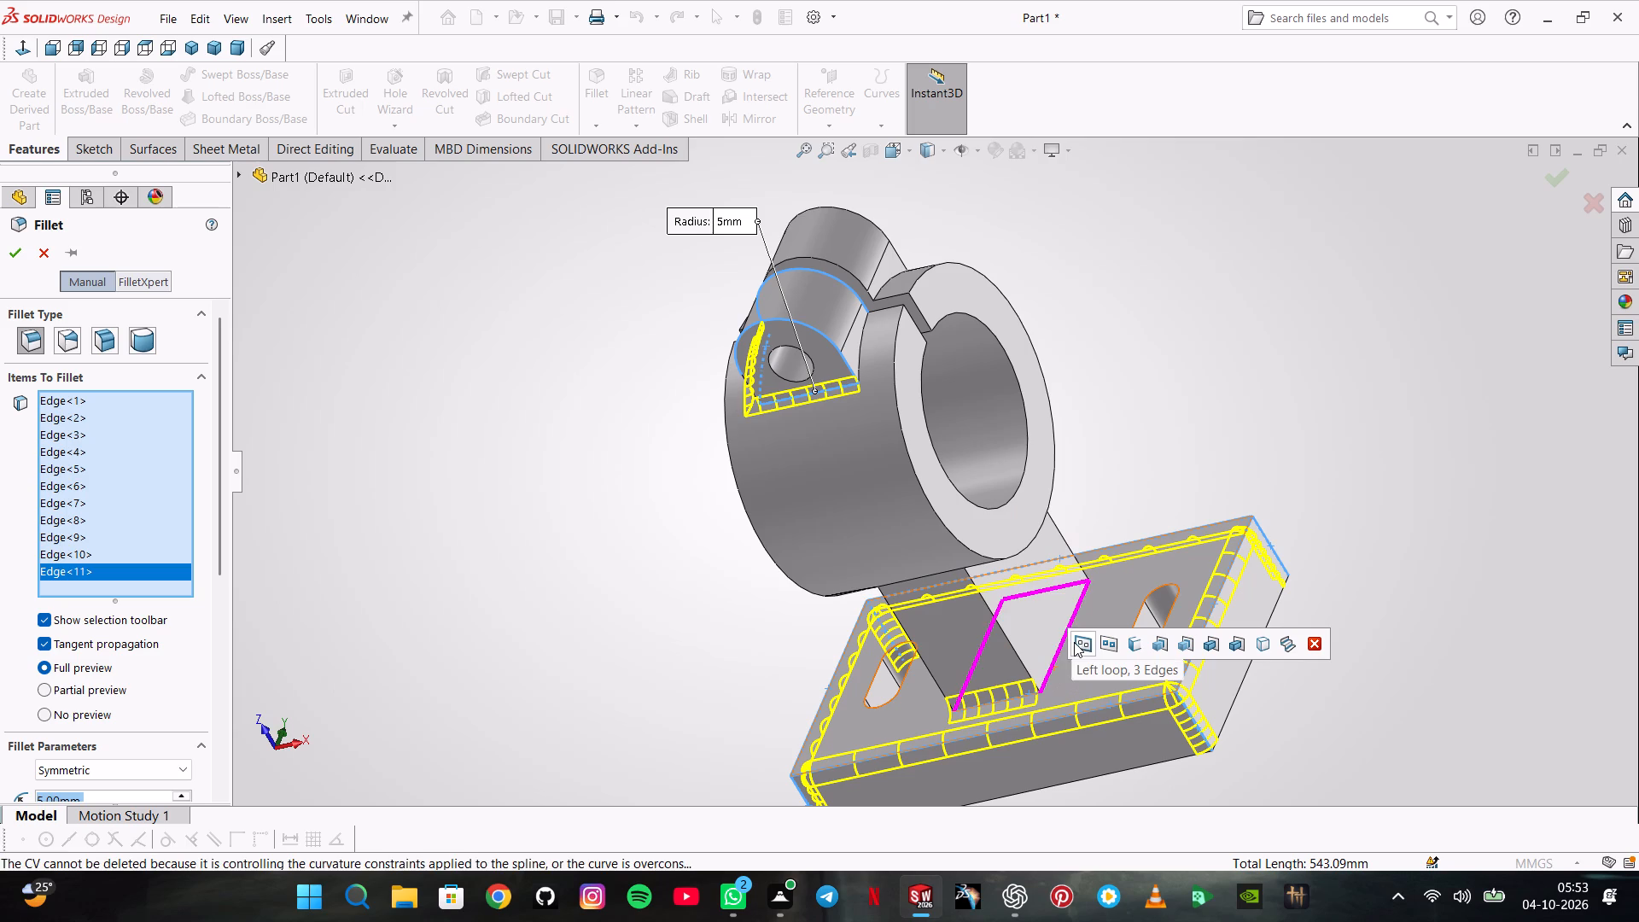
{"action": "left_click", "coordinate": [1081, 642]}
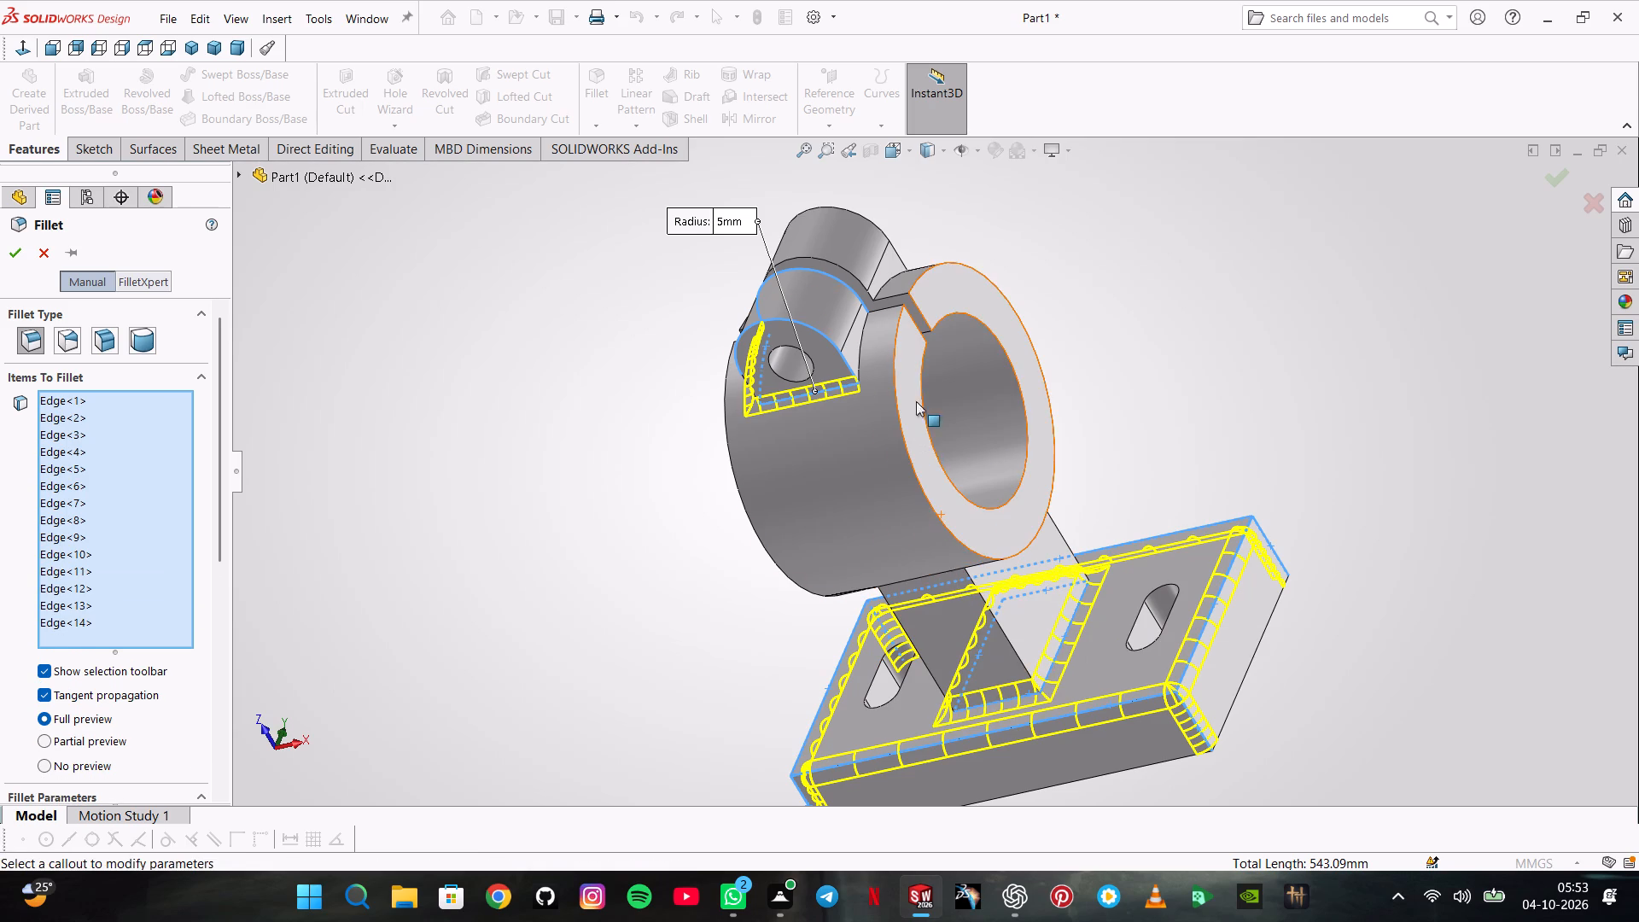
Add the same lug half's remaining side edge along the ring and the curved outline of its end face to the fillet.
{"action": "scroll", "coordinate": [857, 366], "scroll_direction": "down", "scroll_amount": 4}
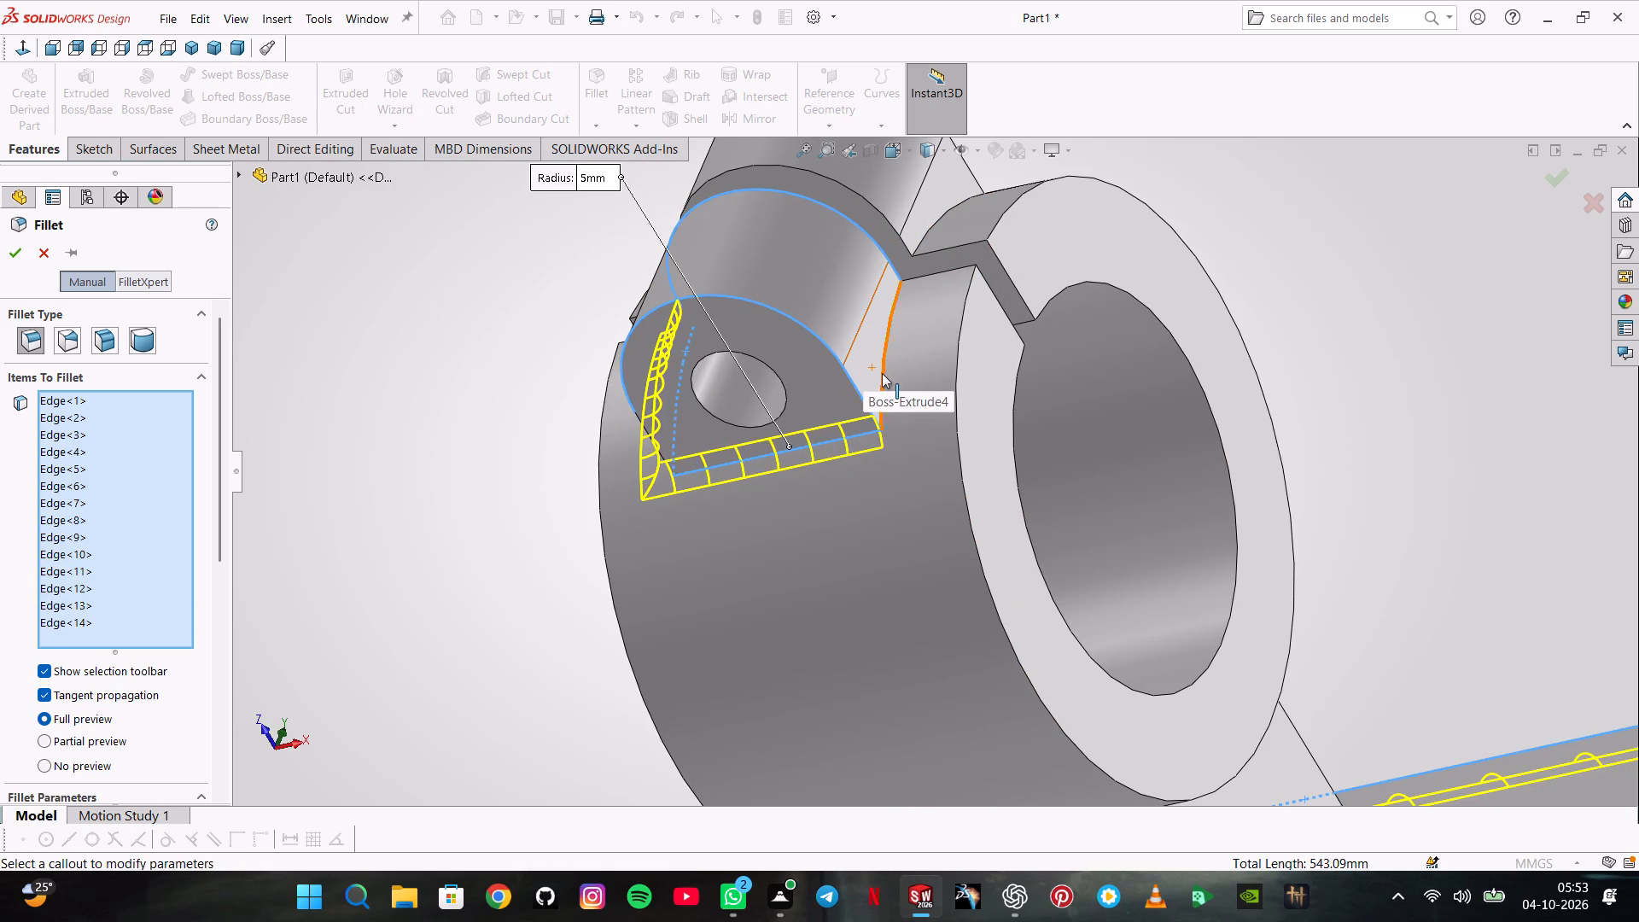
{"action": "left_click", "coordinate": [884, 373]}
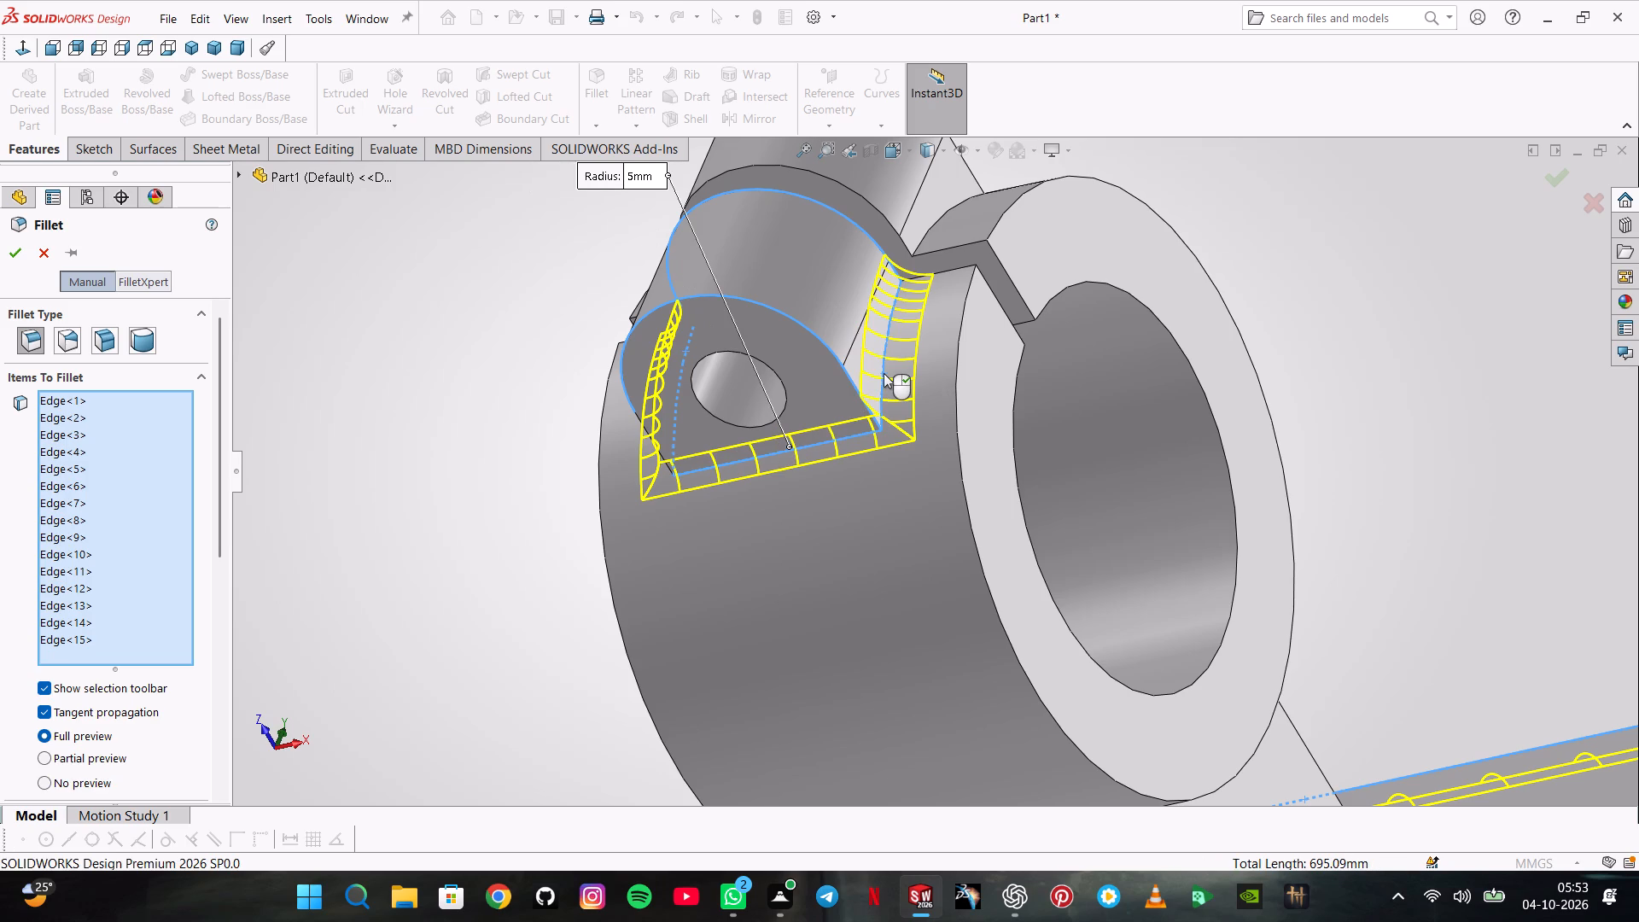
{"action": "left_click", "coordinate": [814, 331]}
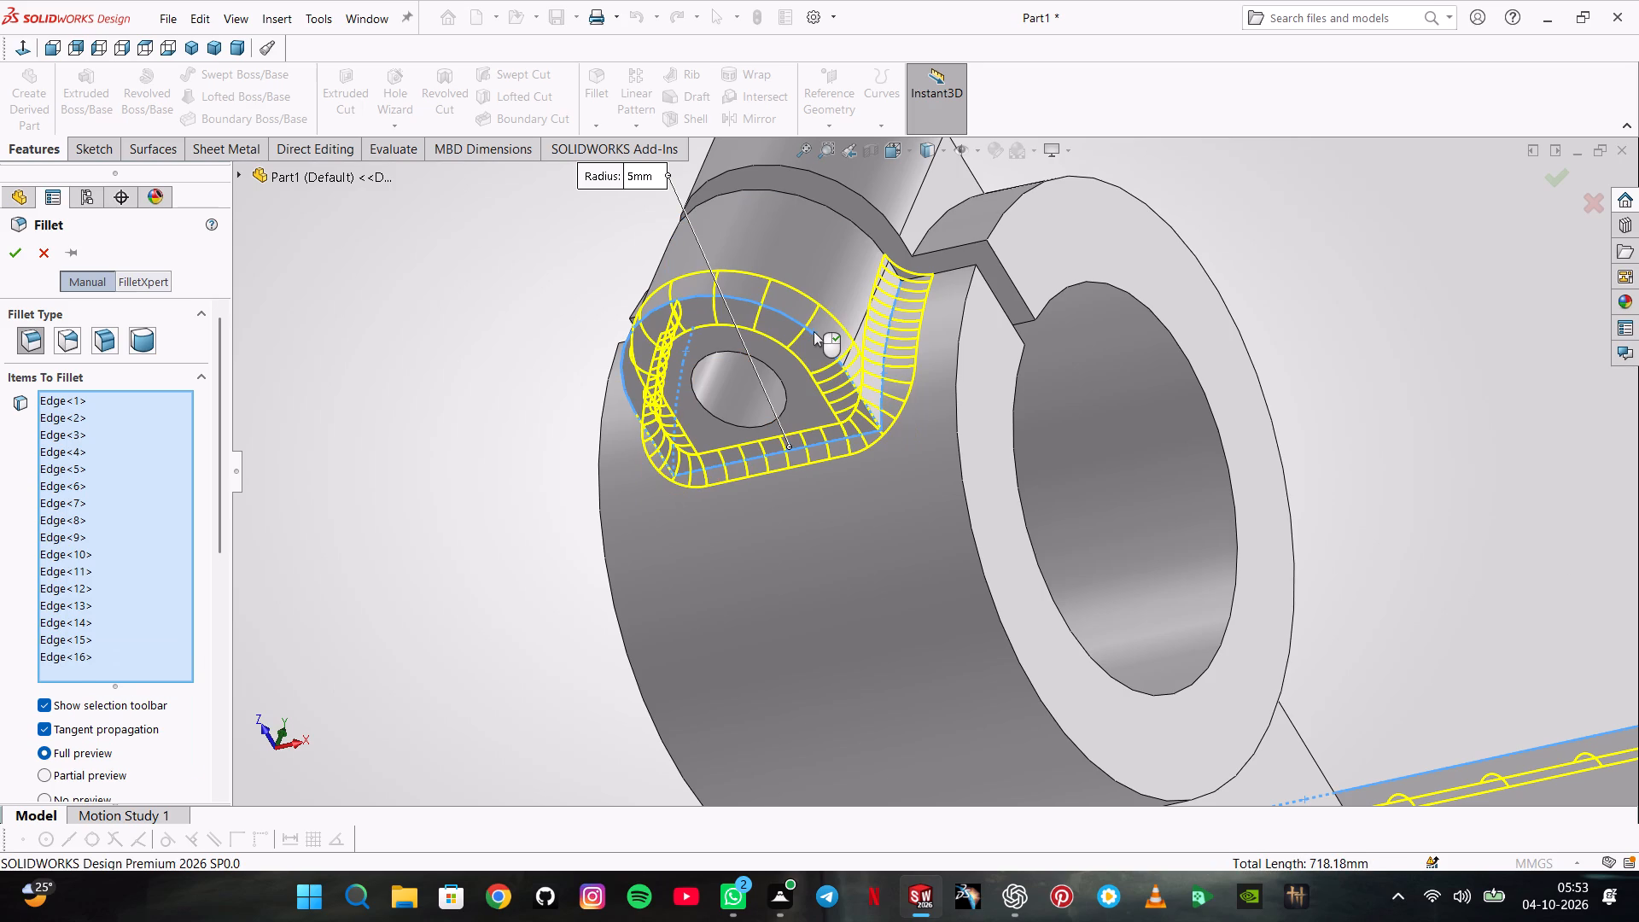
Add the other lug half's curved end-face outline and its side edge along the ring to the fillet, leaving the end face unselected.
{"action": "middle_click_drag", "start_coordinate": [837, 260], "coordinate": [832, 388]}
{"action": "scroll", "coordinate": [830, 408], "scroll_direction": "up", "scroll_amount": 3}
{"action": "scroll", "coordinate": [917, 234], "scroll_direction": "up", "scroll_amount": 2}
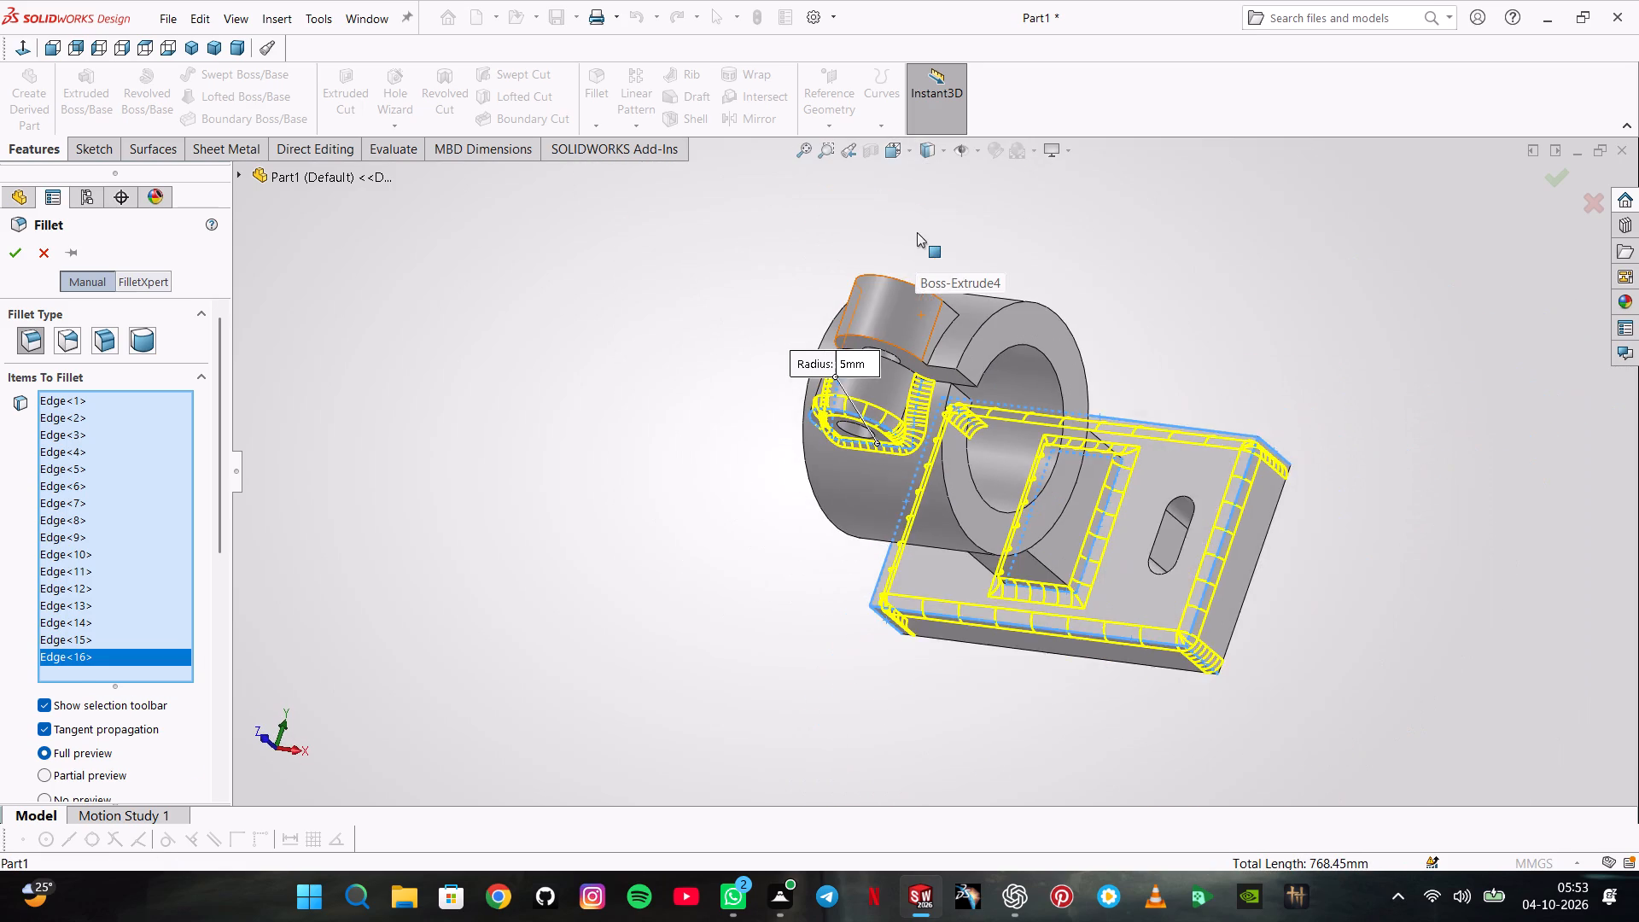
{"action": "scroll", "coordinate": [917, 232], "scroll_direction": "down", "scroll_amount": 2}
{"action": "middle_click_drag", "start_coordinate": [908, 277], "coordinate": [904, 414]}
{"action": "scroll", "coordinate": [904, 414], "scroll_direction": "down", "scroll_amount": 6}
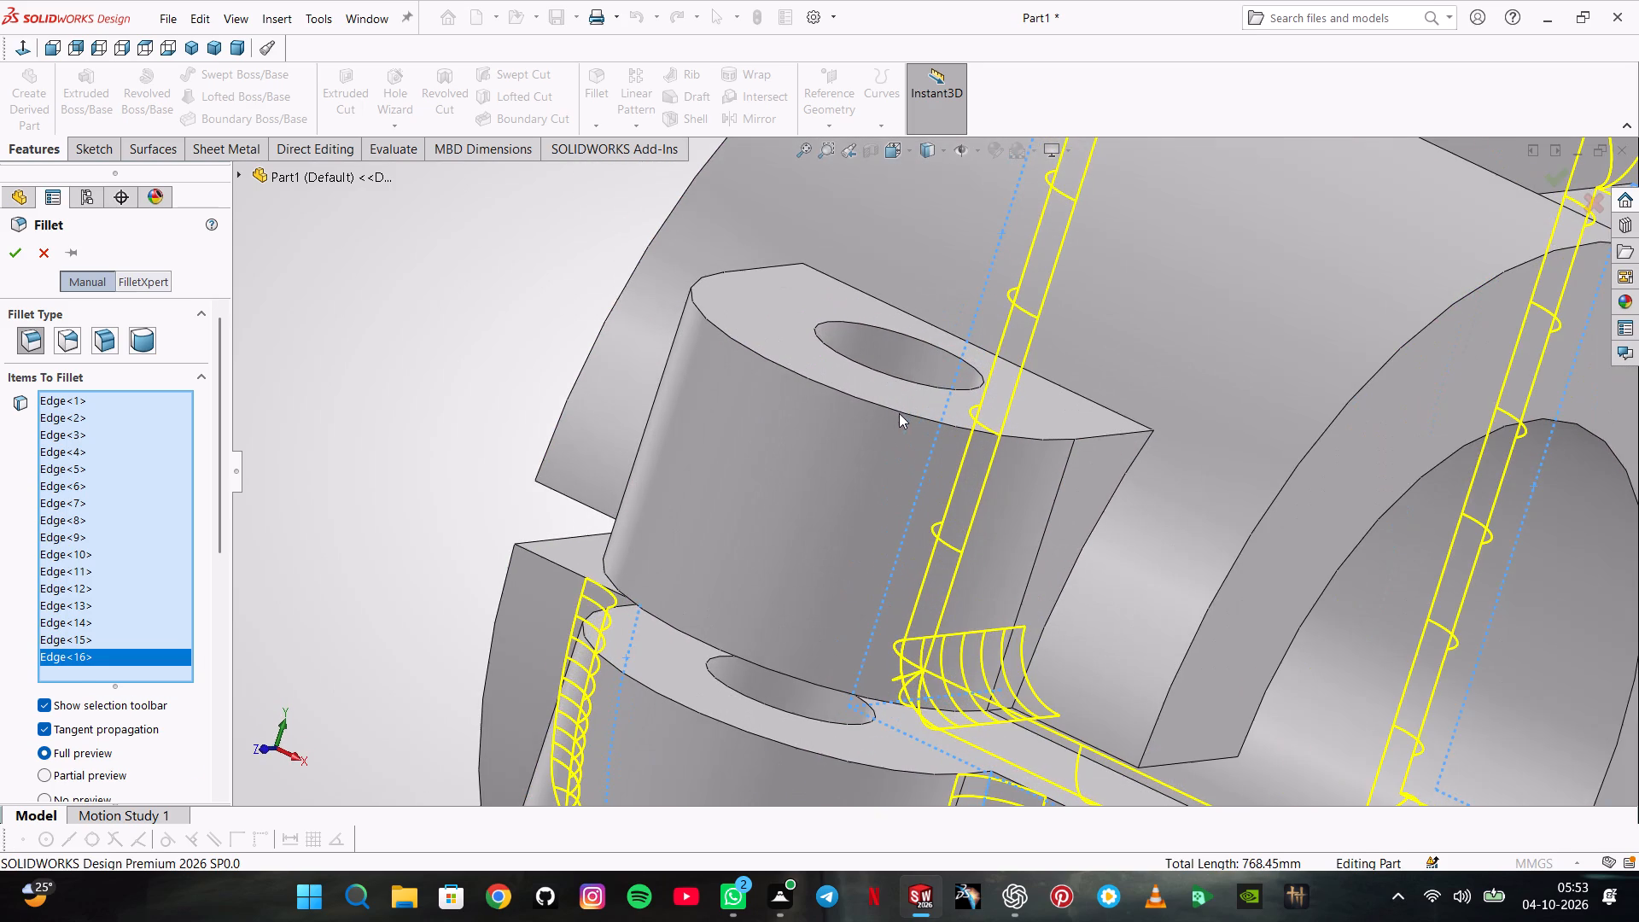
{"action": "double_click", "coordinate": [889, 405]}
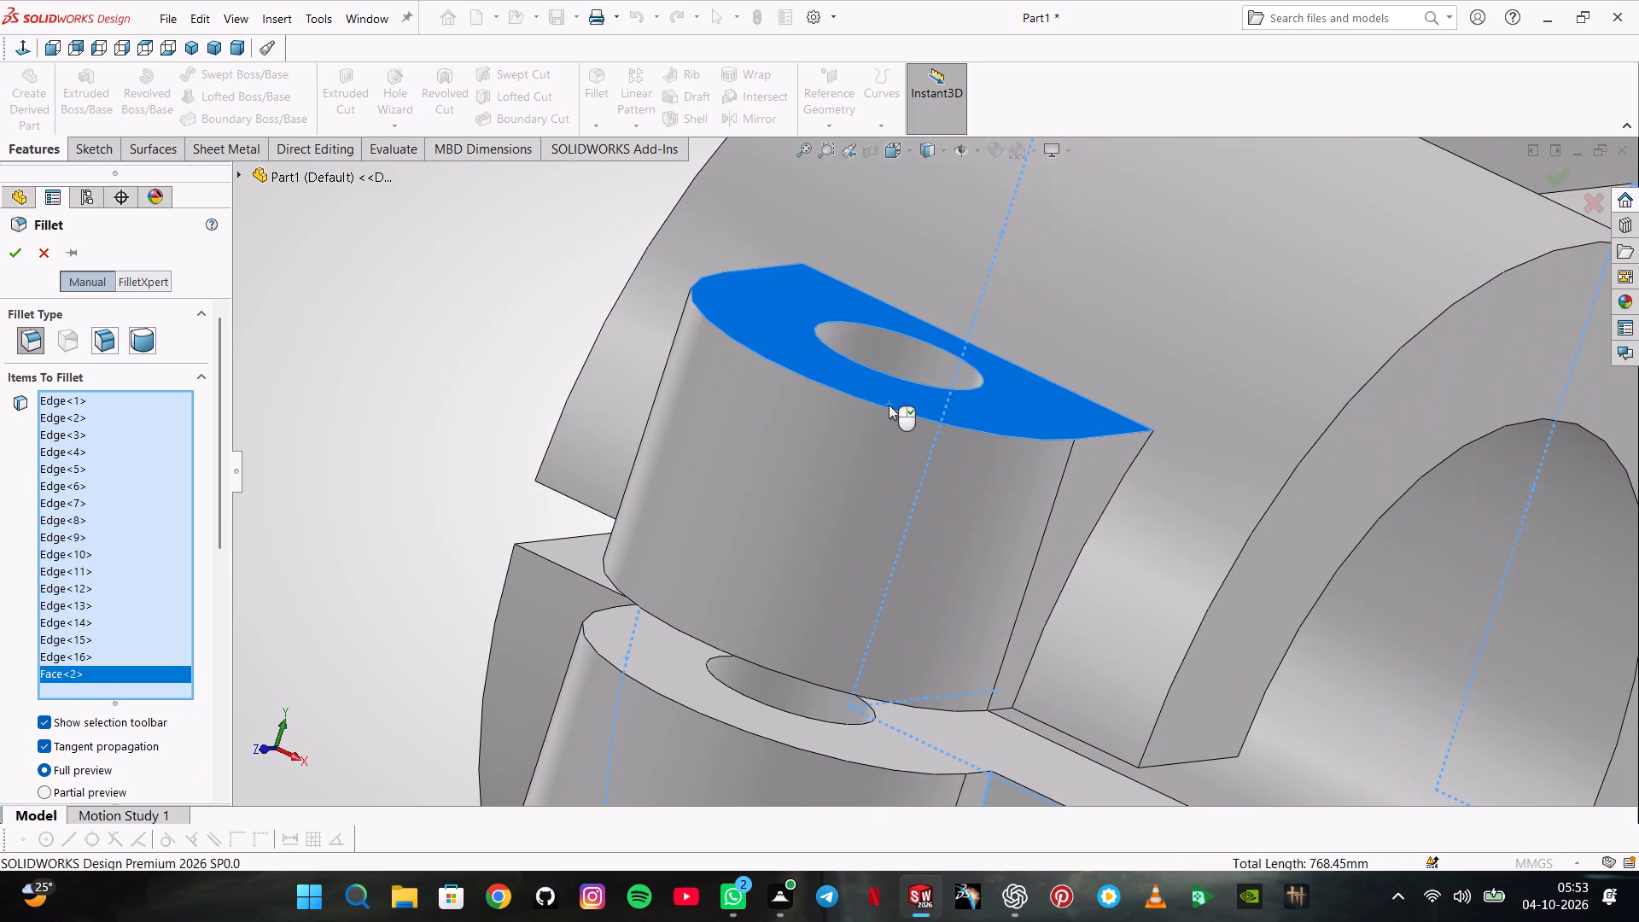
{"action": "right_click", "coordinate": [135, 670]}
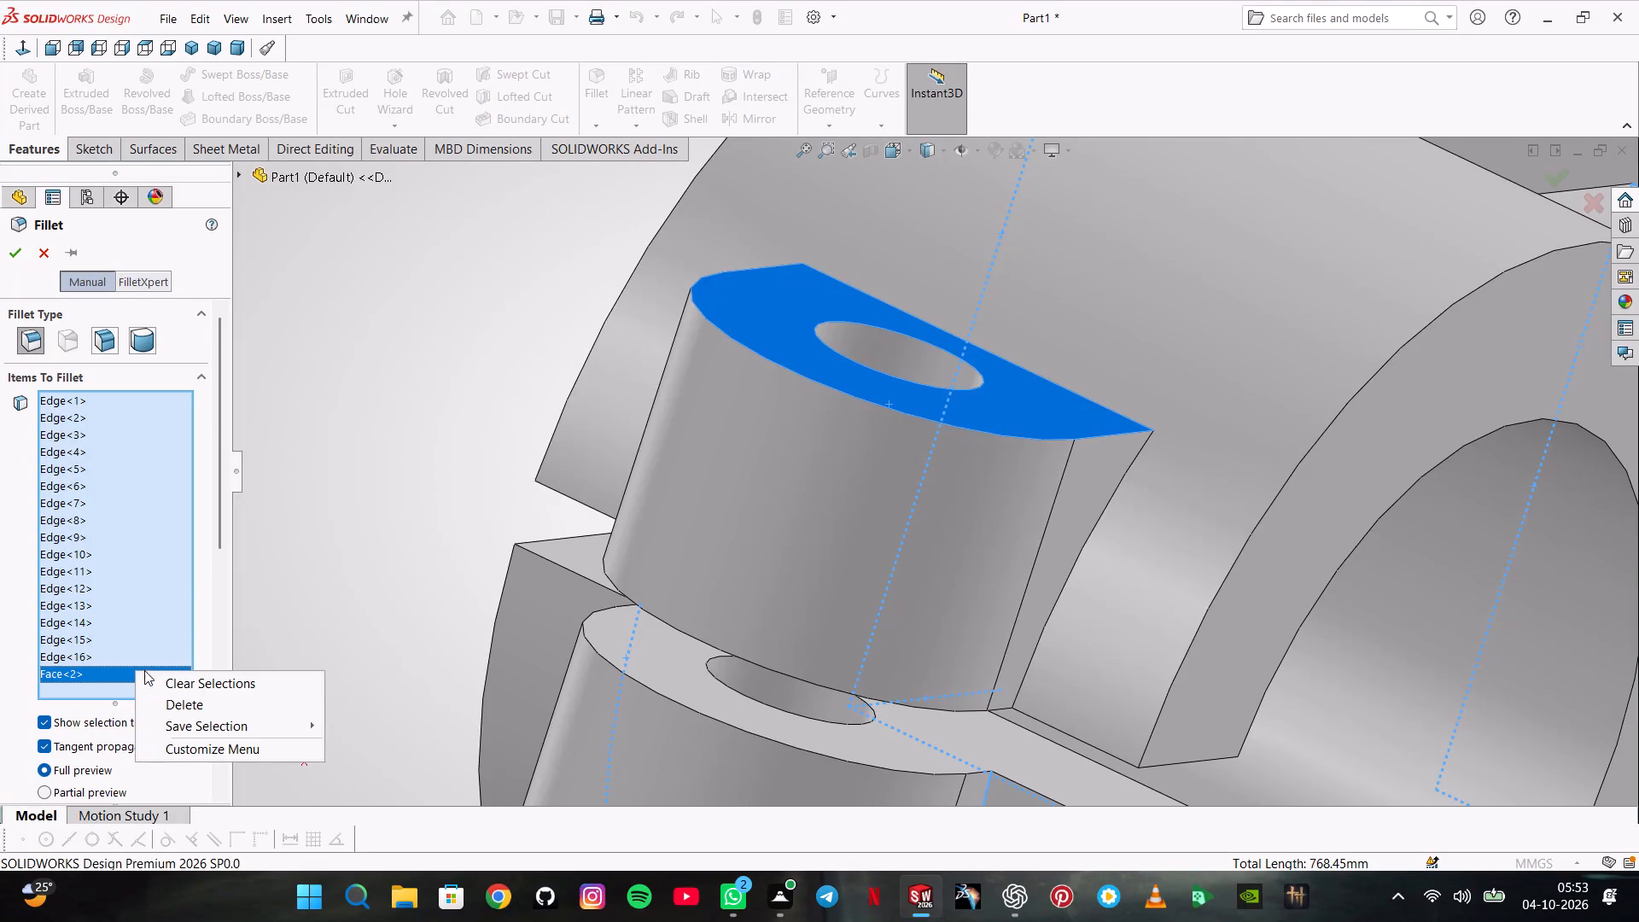
{"action": "left_click", "coordinate": [166, 695]}
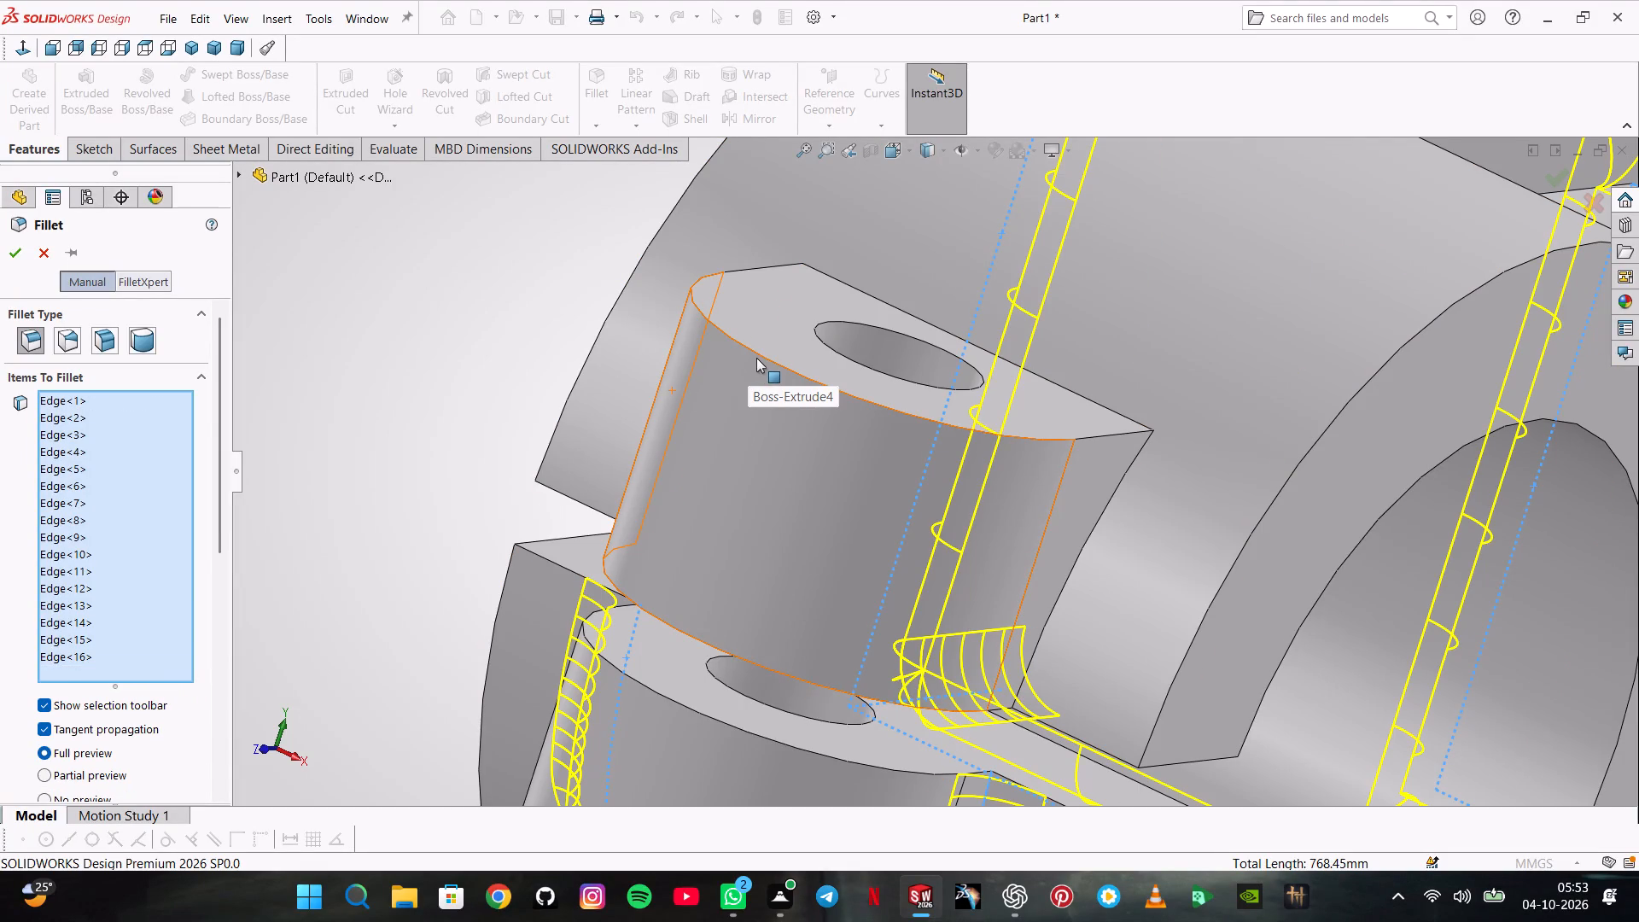
{"action": "left_click", "coordinate": [760, 357]}
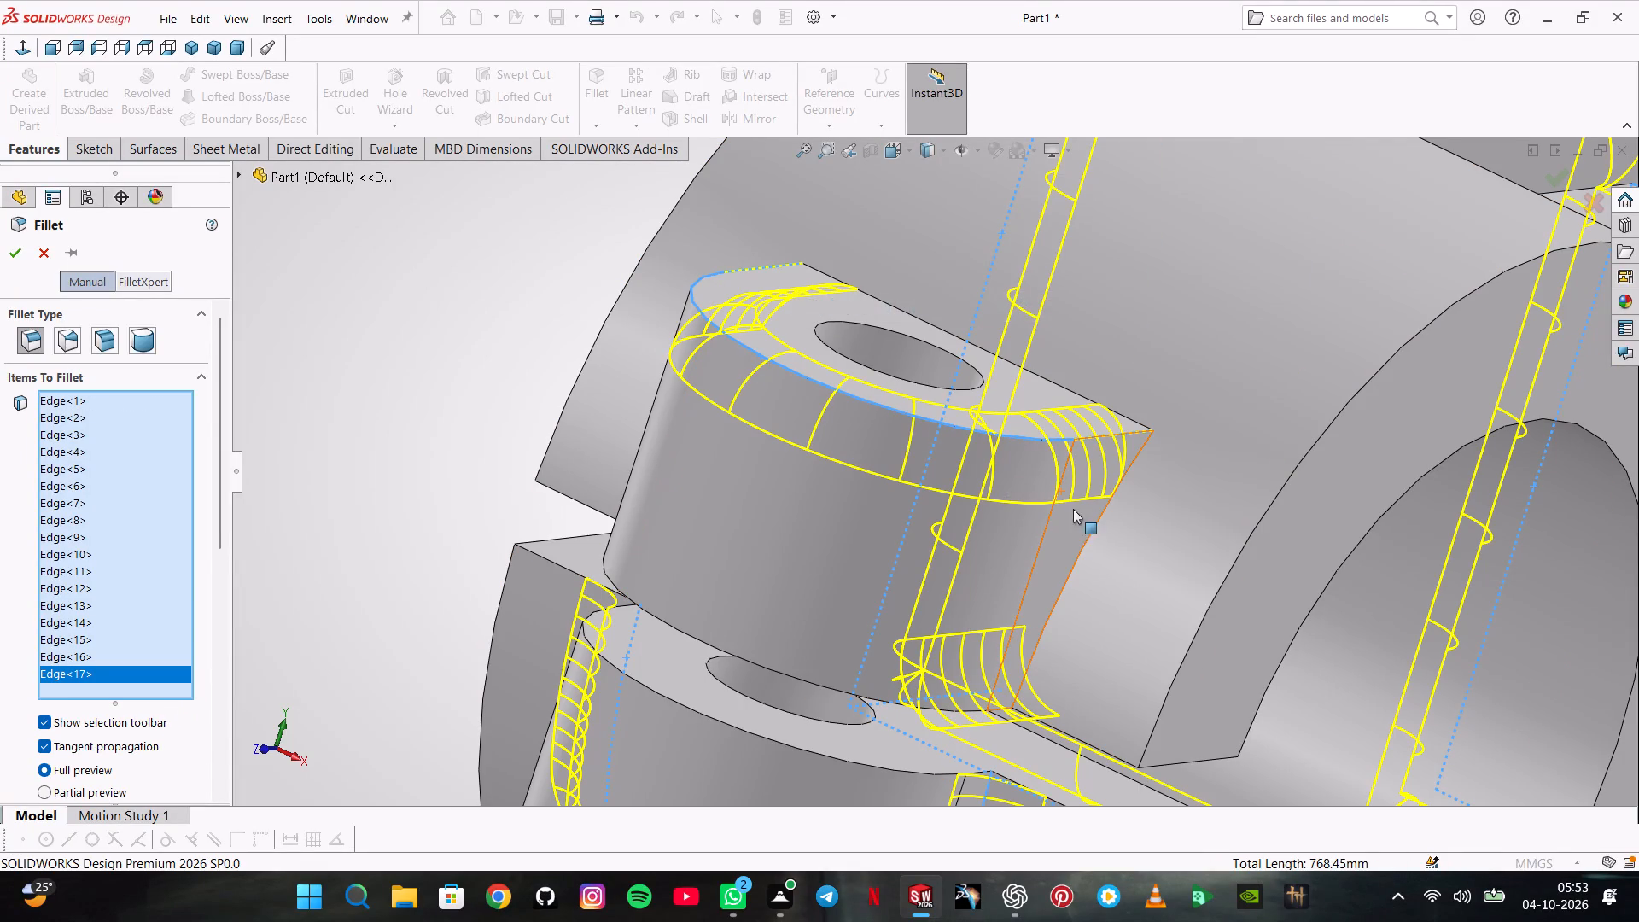
{"action": "left_click", "coordinate": [1088, 540]}
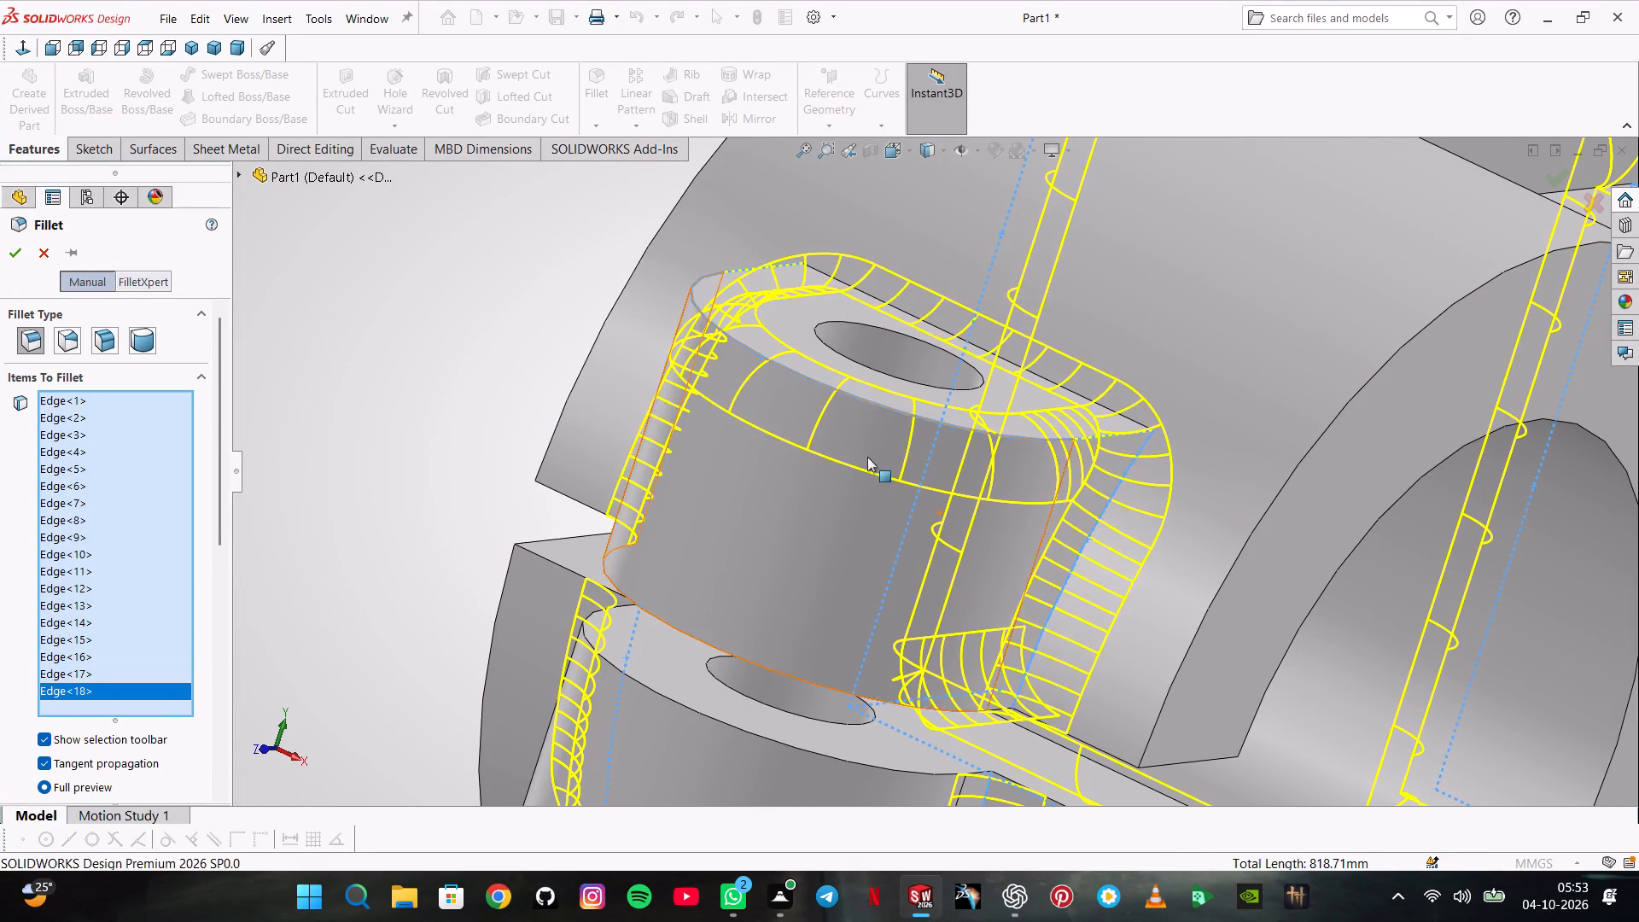
Add the web's four long corner edges between the slotted block and the ring to the fillet.
{"action": "middle_click_drag", "start_coordinate": [867, 455], "coordinate": [969, 434]}
{"action": "scroll", "coordinate": [930, 423], "scroll_direction": "up", "scroll_amount": 3}
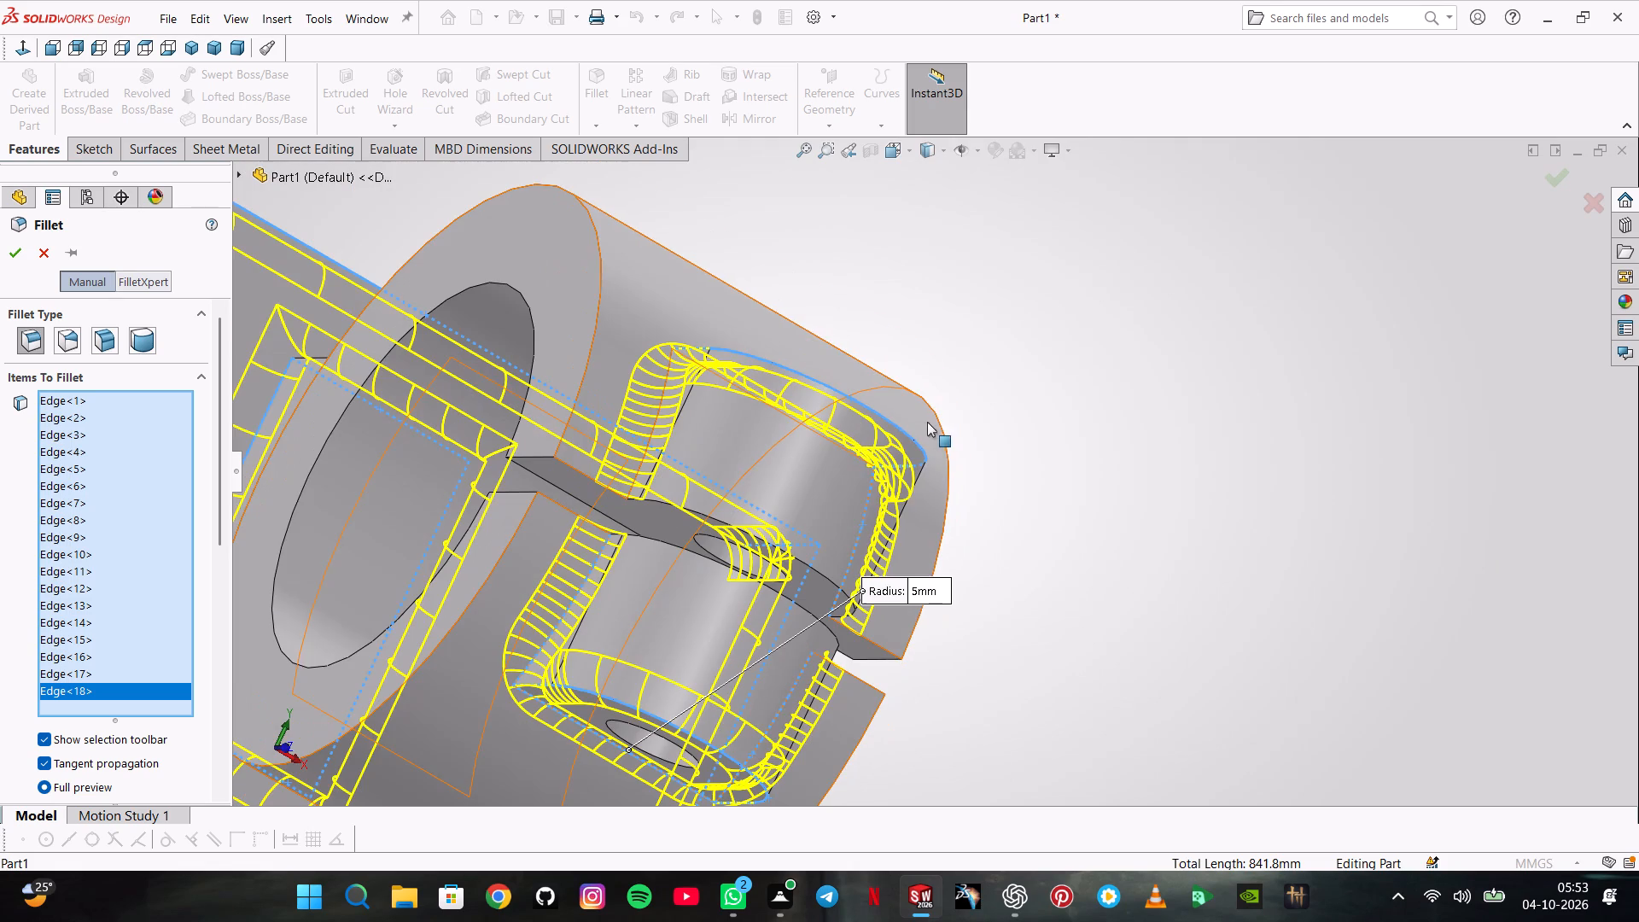
{"action": "middle_click_drag", "start_coordinate": [892, 617], "coordinate": [803, 402]}
{"action": "scroll", "coordinate": [796, 412], "scroll_direction": "up", "scroll_amount": 4}
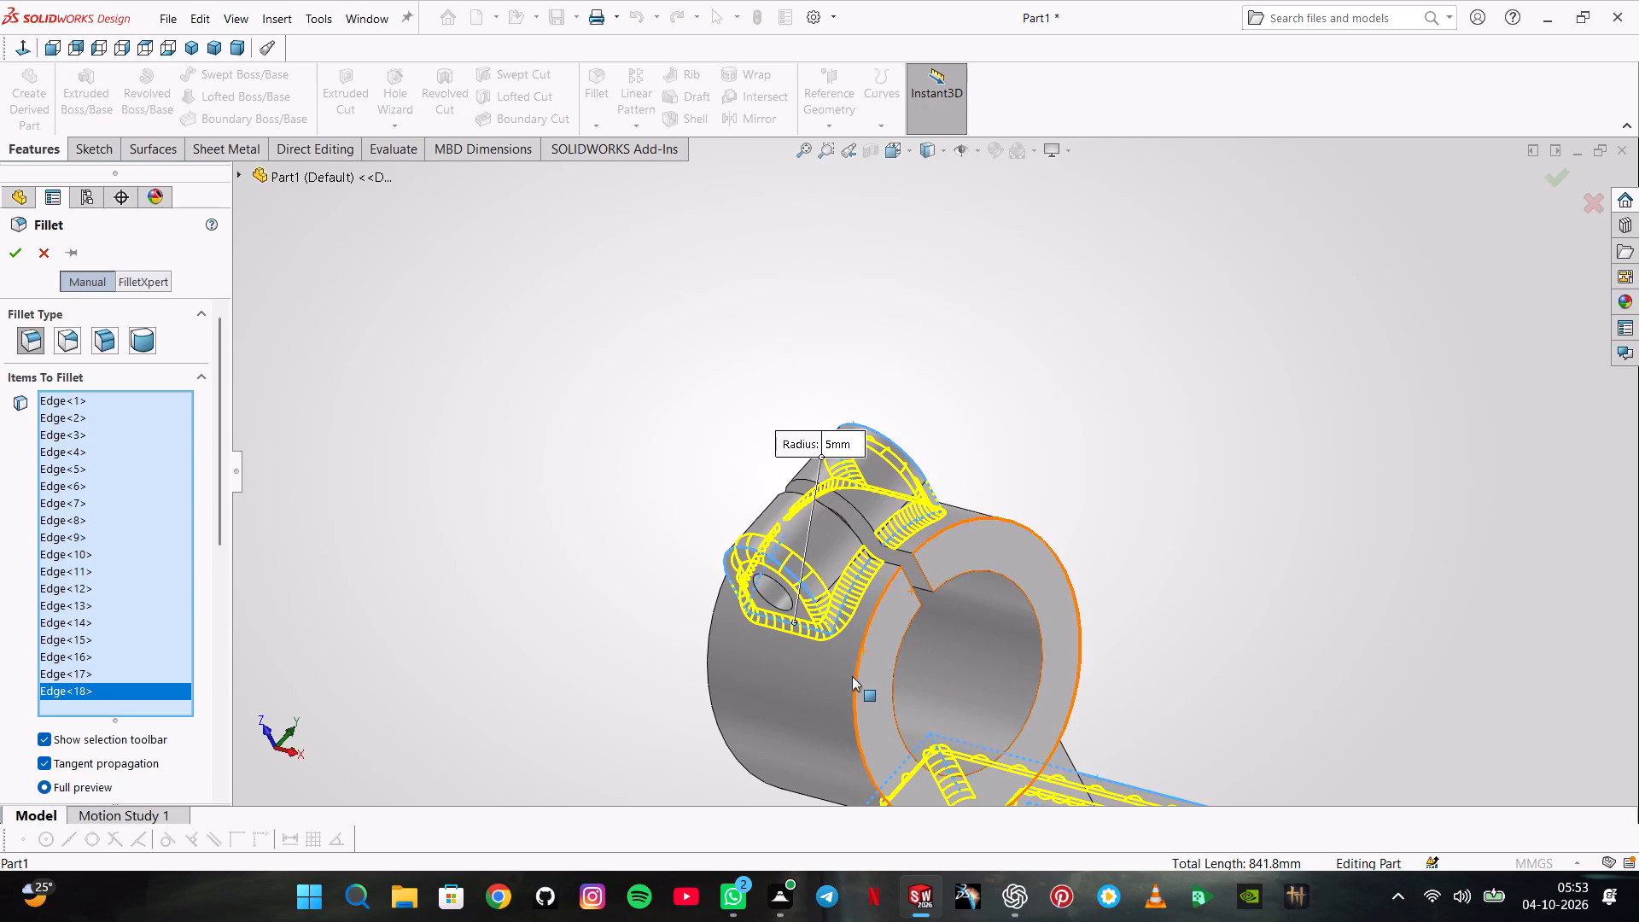
{"action": "scroll", "coordinate": [946, 721], "scroll_direction": "down", "scroll_amount": 6}
{"action": "scroll", "coordinate": [983, 719], "scroll_direction": "up", "scroll_amount": 6}
{"action": "scroll", "coordinate": [1015, 617], "scroll_direction": "down", "scroll_amount": 4}
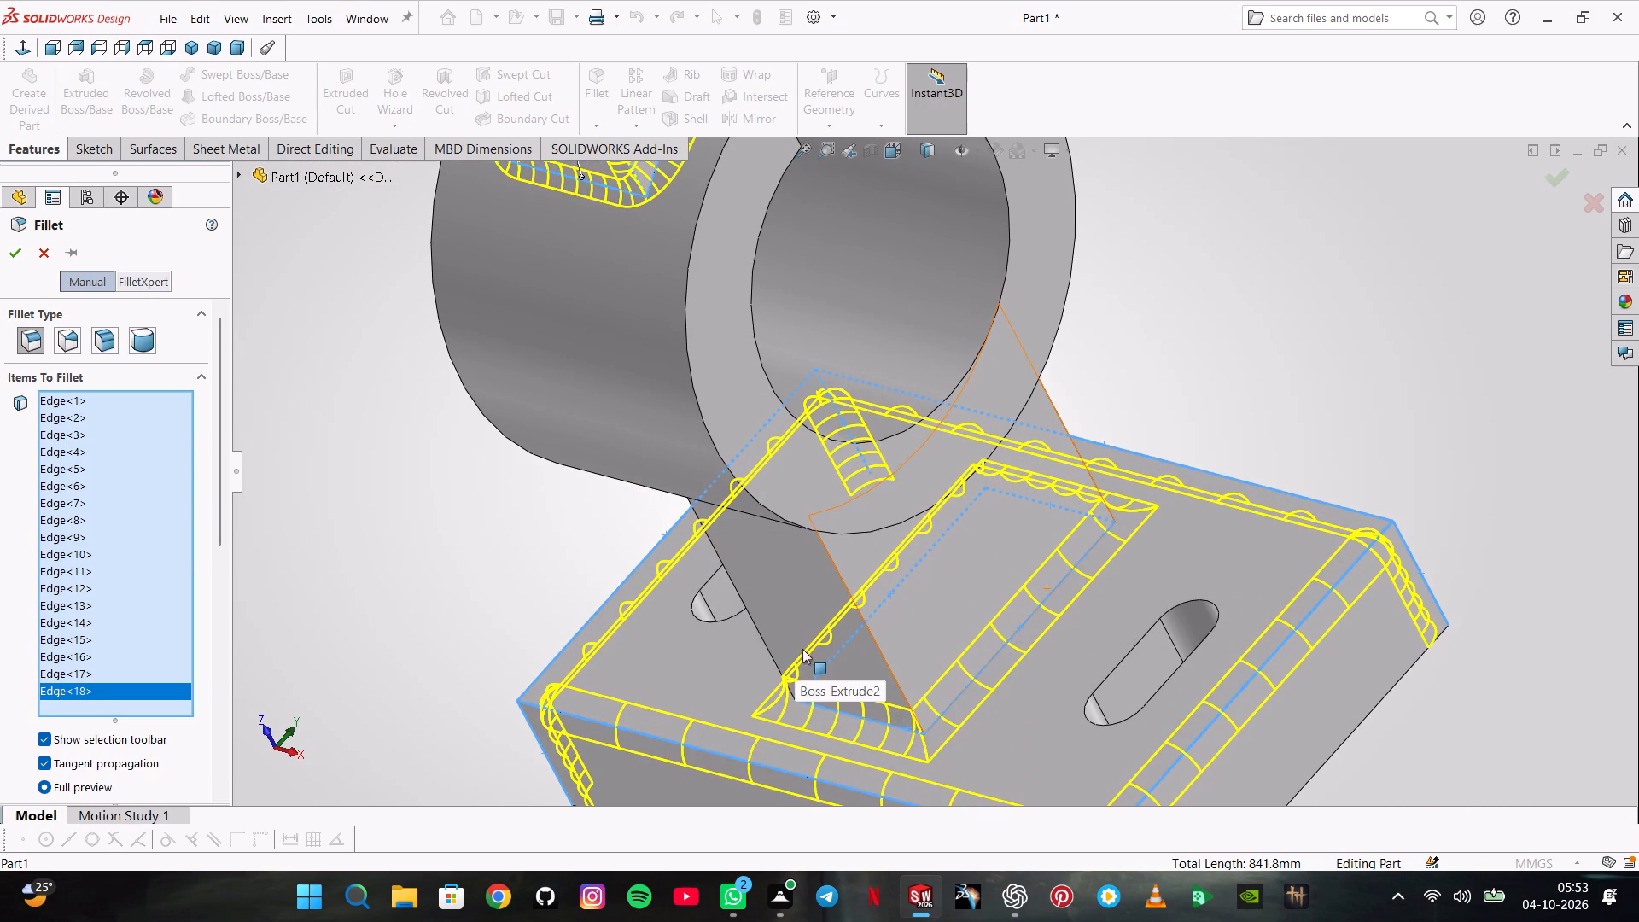
{"action": "left_click", "coordinate": [873, 642]}
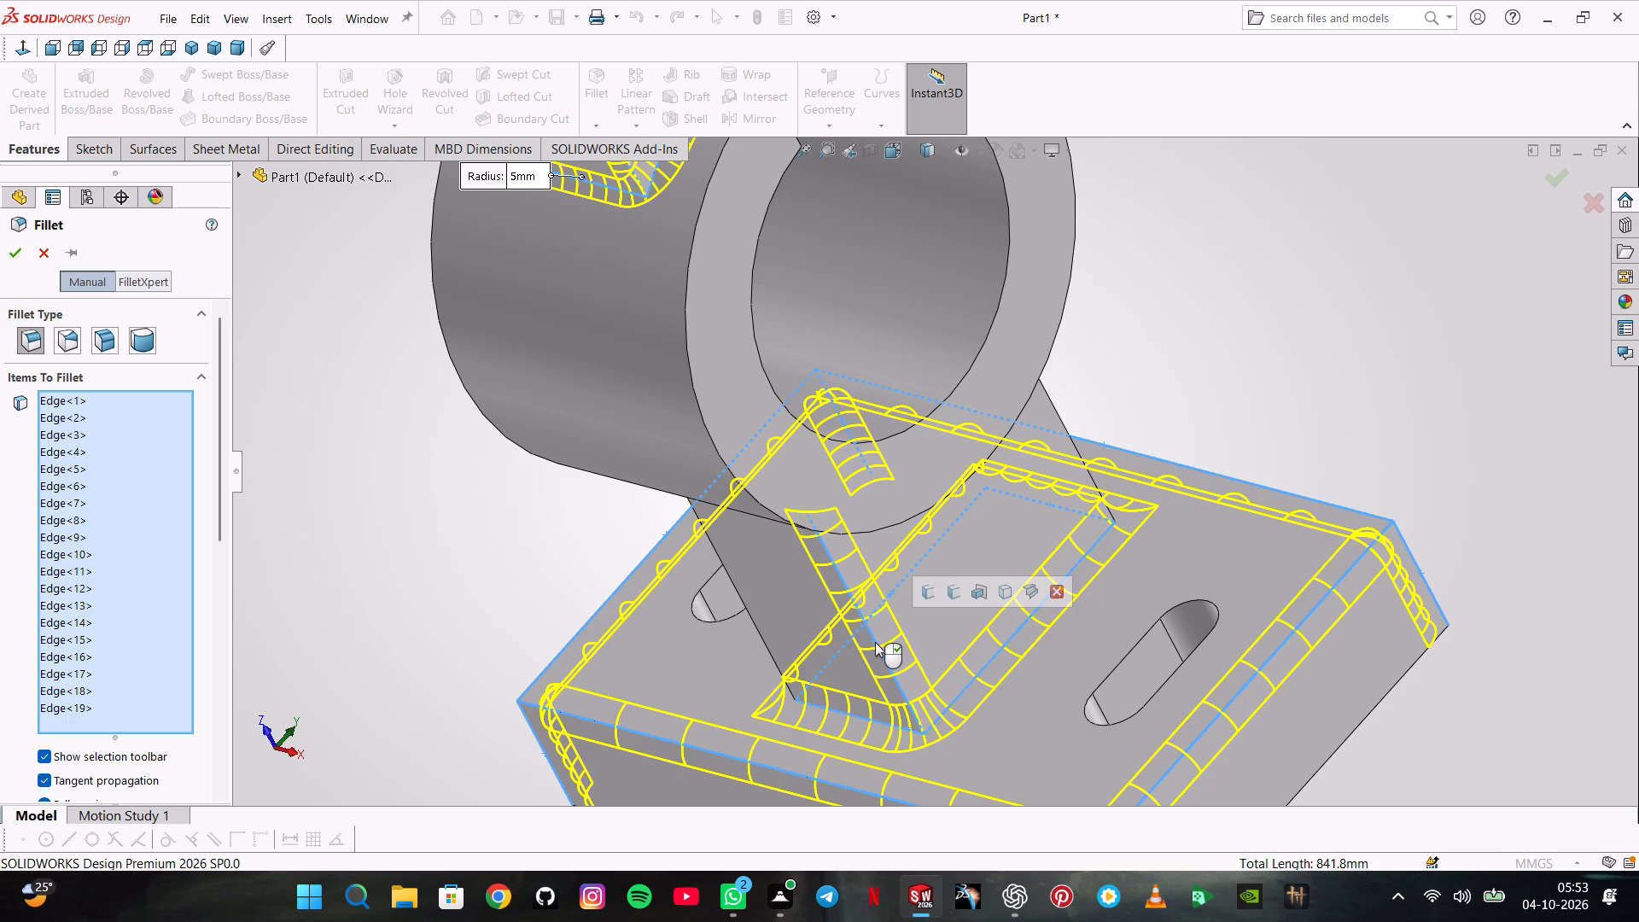
{"action": "left_click", "coordinate": [936, 598]}
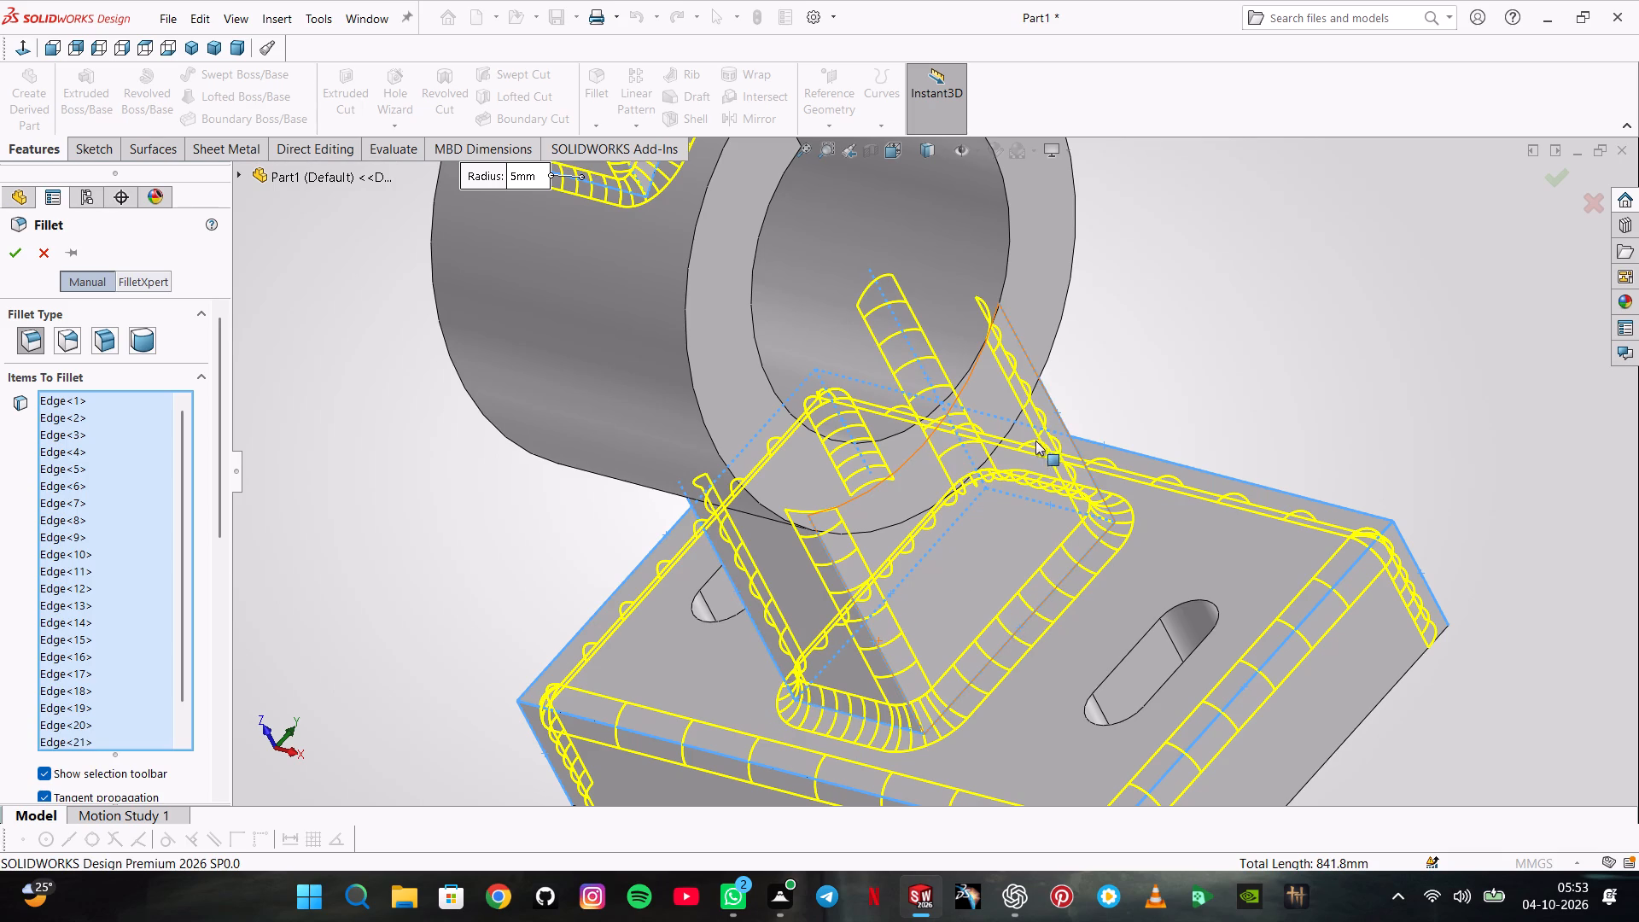
Add the edge where the web meets the ring's outer surface, and apply the 5 mm fillet to all selected edges.
{"action": "middle_click_drag", "start_coordinate": [971, 507], "coordinate": [994, 340]}
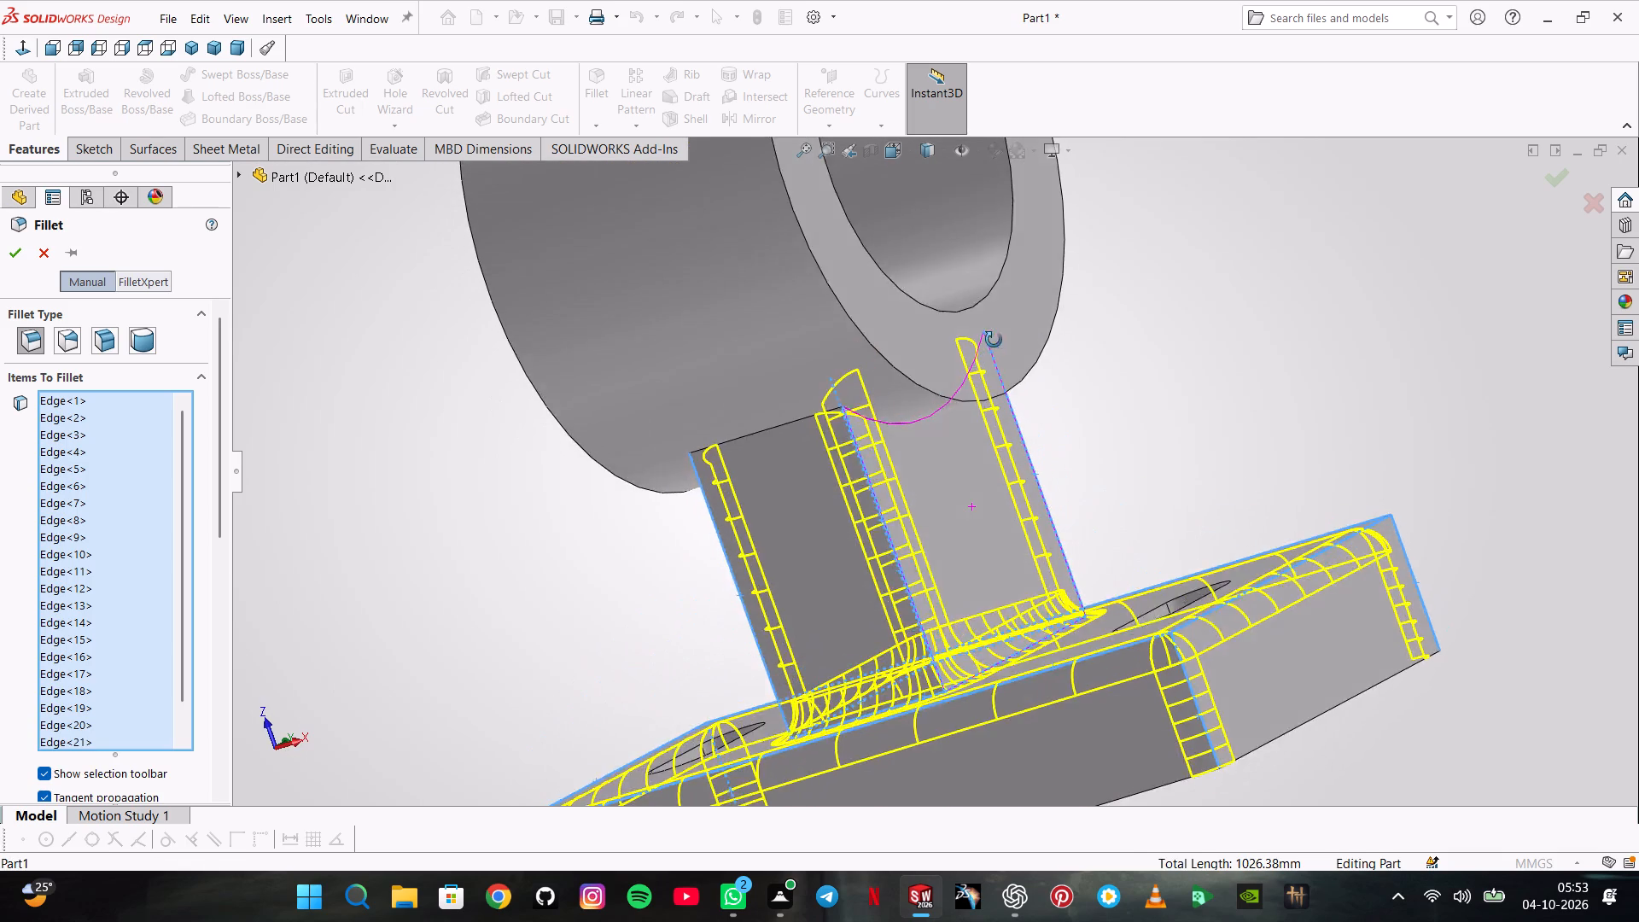
{"action": "middle_click_drag", "start_coordinate": [994, 340], "coordinate": [996, 321]}
{"action": "scroll", "coordinate": [989, 320], "scroll_direction": "down", "scroll_amount": 2}
{"action": "left_click", "coordinate": [733, 456]}
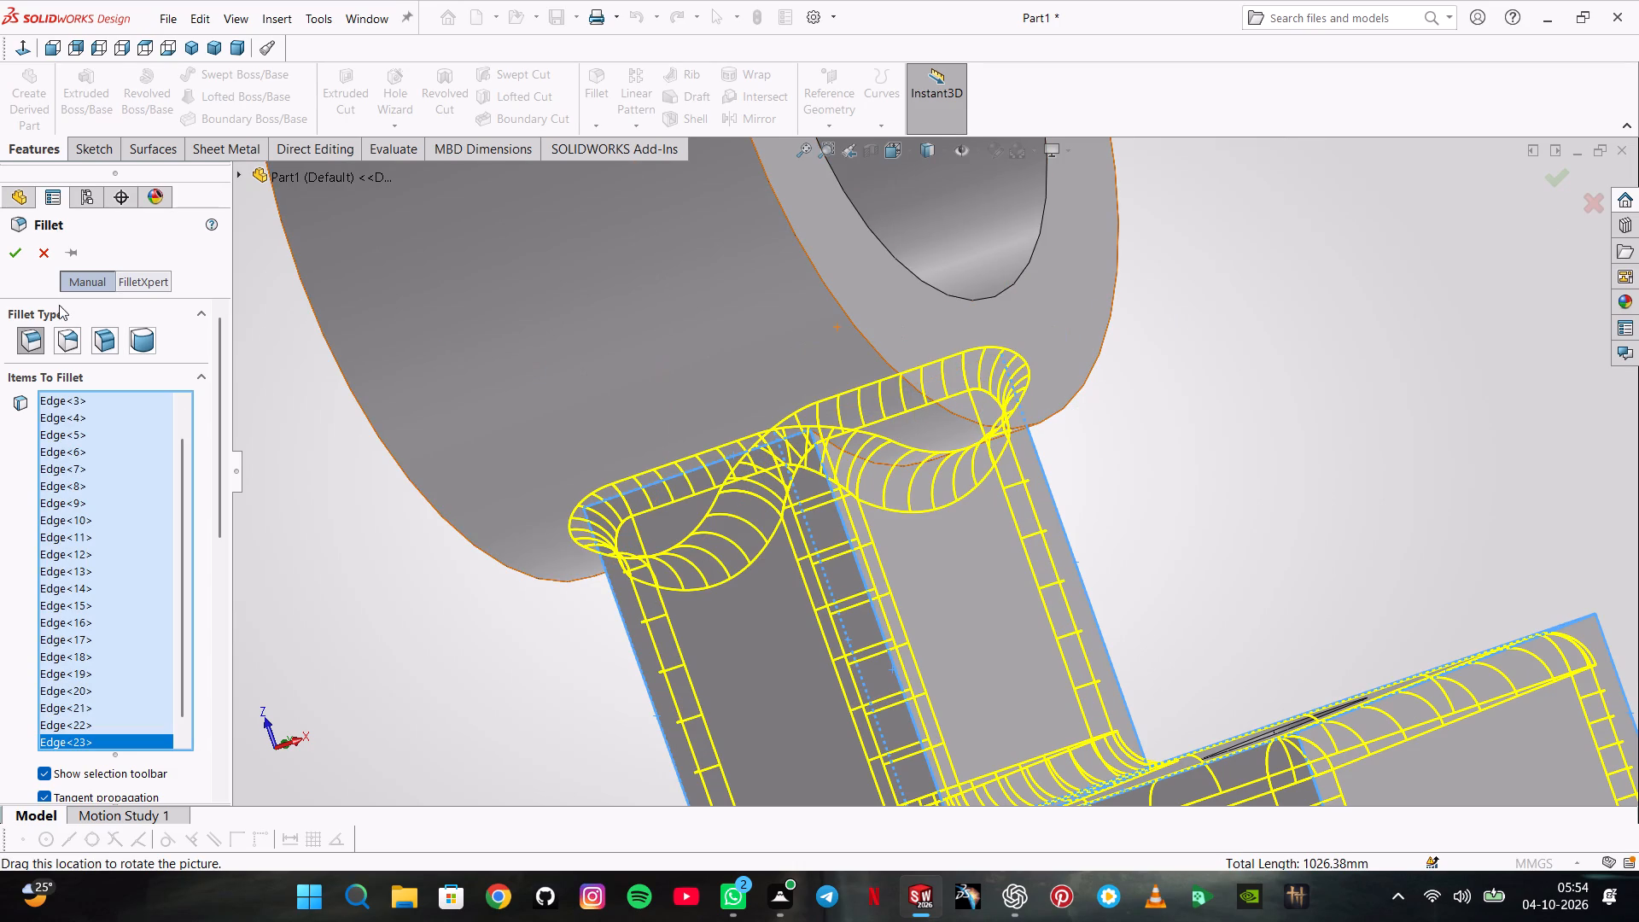
{"action": "left_click", "coordinate": [19, 253]}
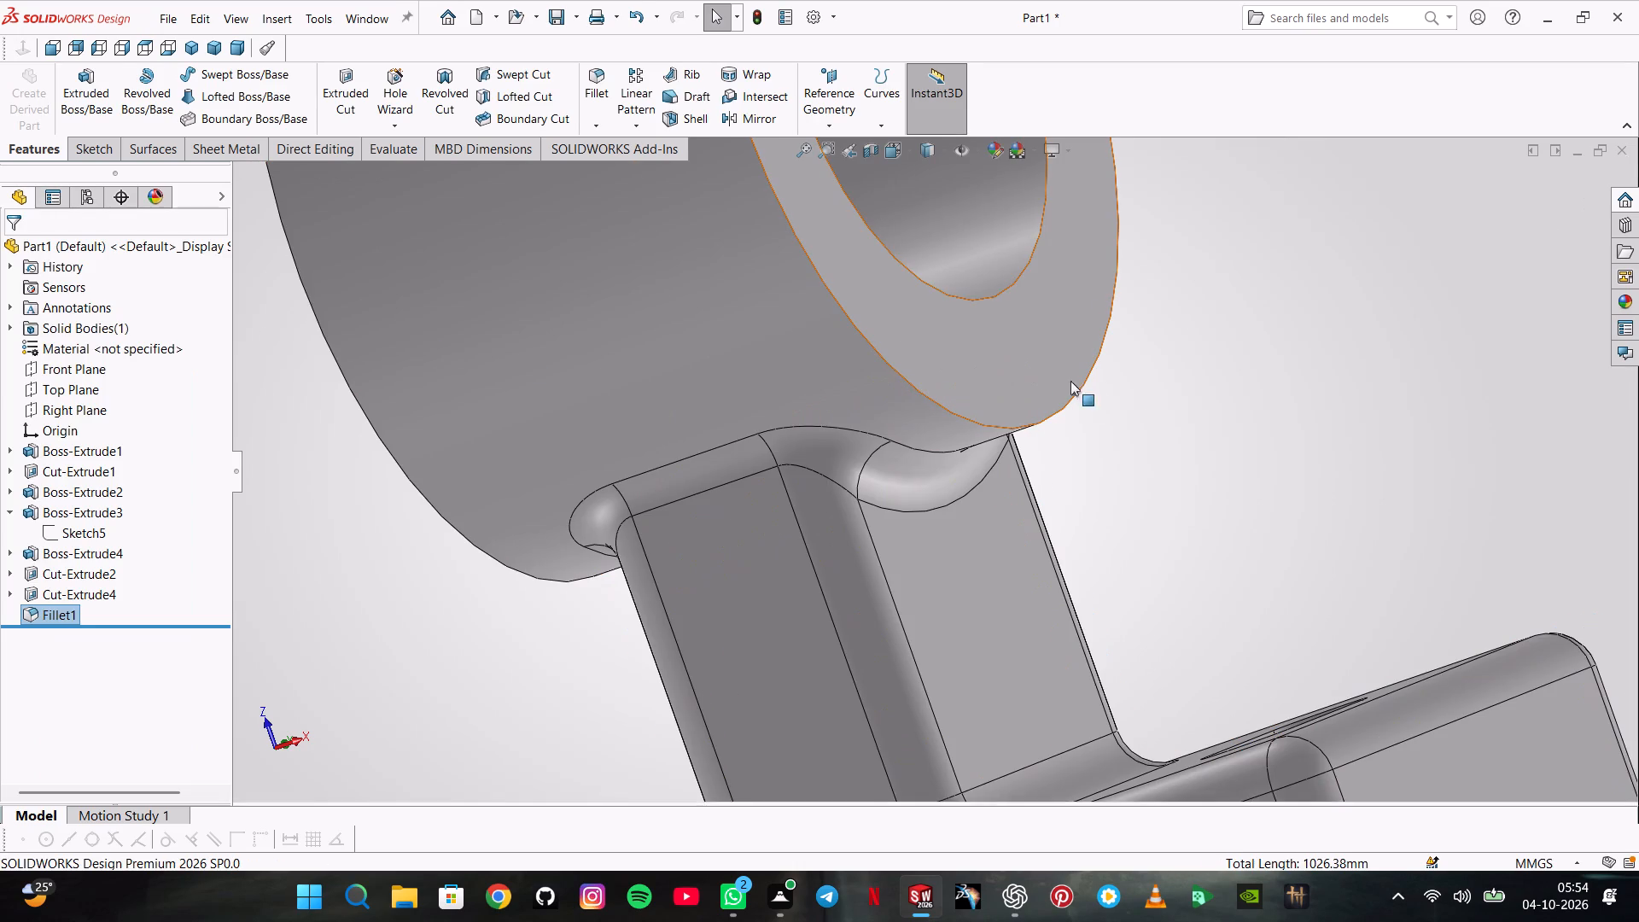
{"action": "left_click", "coordinate": [1196, 421]}
Examine the filleted bracket from all sides, including the lug, ring, web and slotted block.
{"action": "scroll", "coordinate": [1196, 421], "scroll_direction": "up", "scroll_amount": 4}
{"action": "scroll", "coordinate": [1078, 429], "scroll_direction": "up", "scroll_amount": 2}
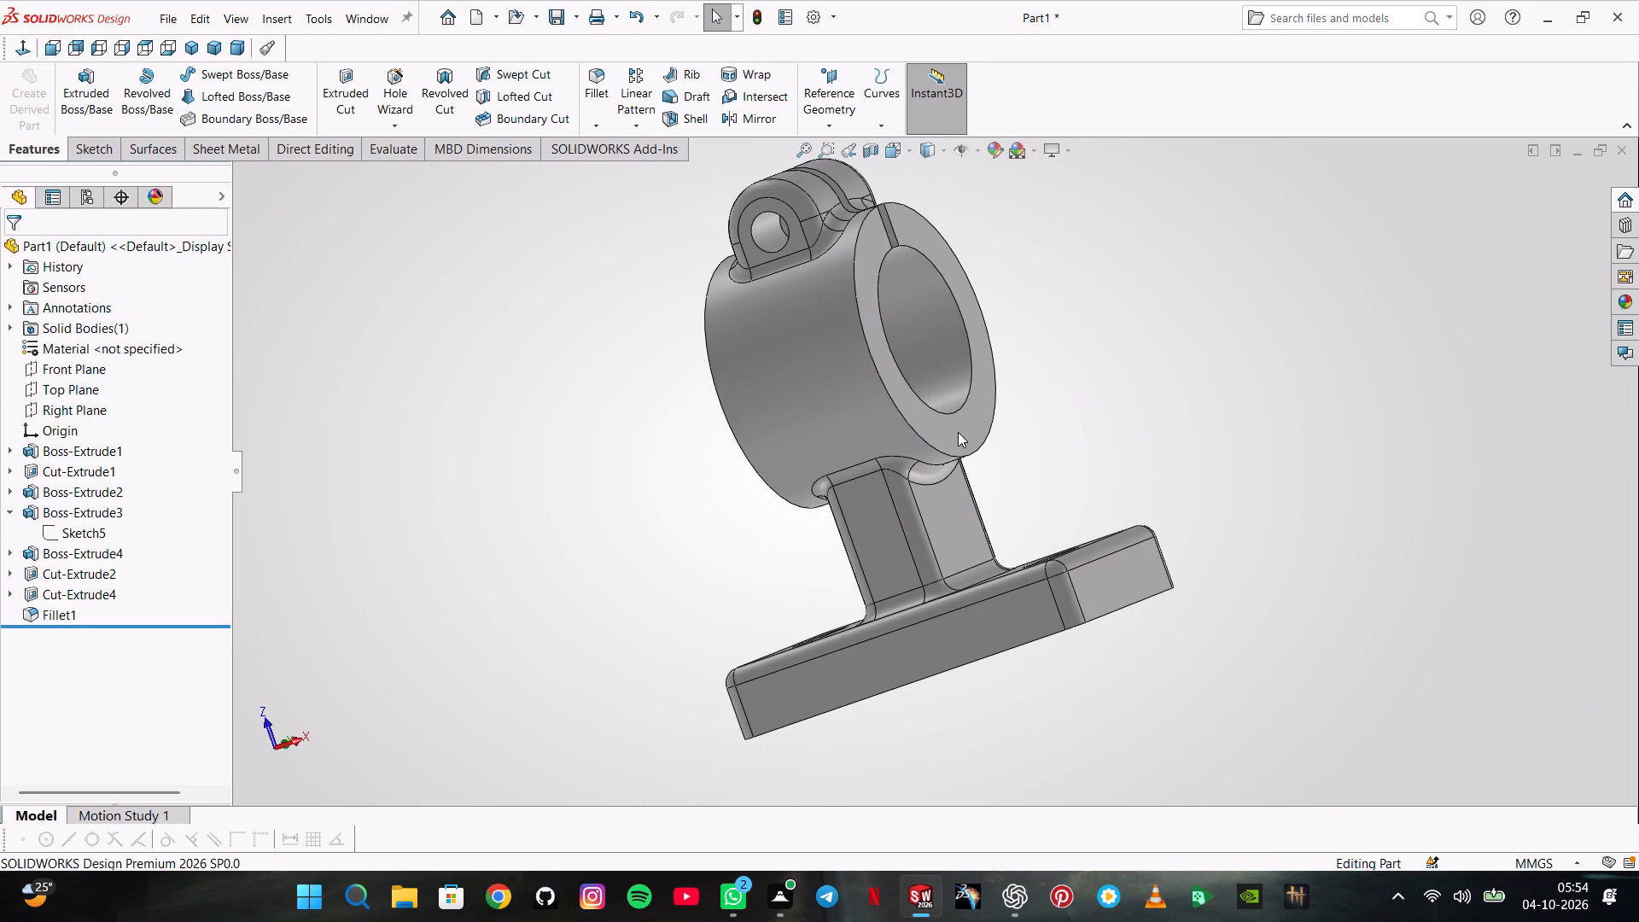
{"action": "middle_click_drag", "start_coordinate": [973, 408], "coordinate": [1157, 493]}
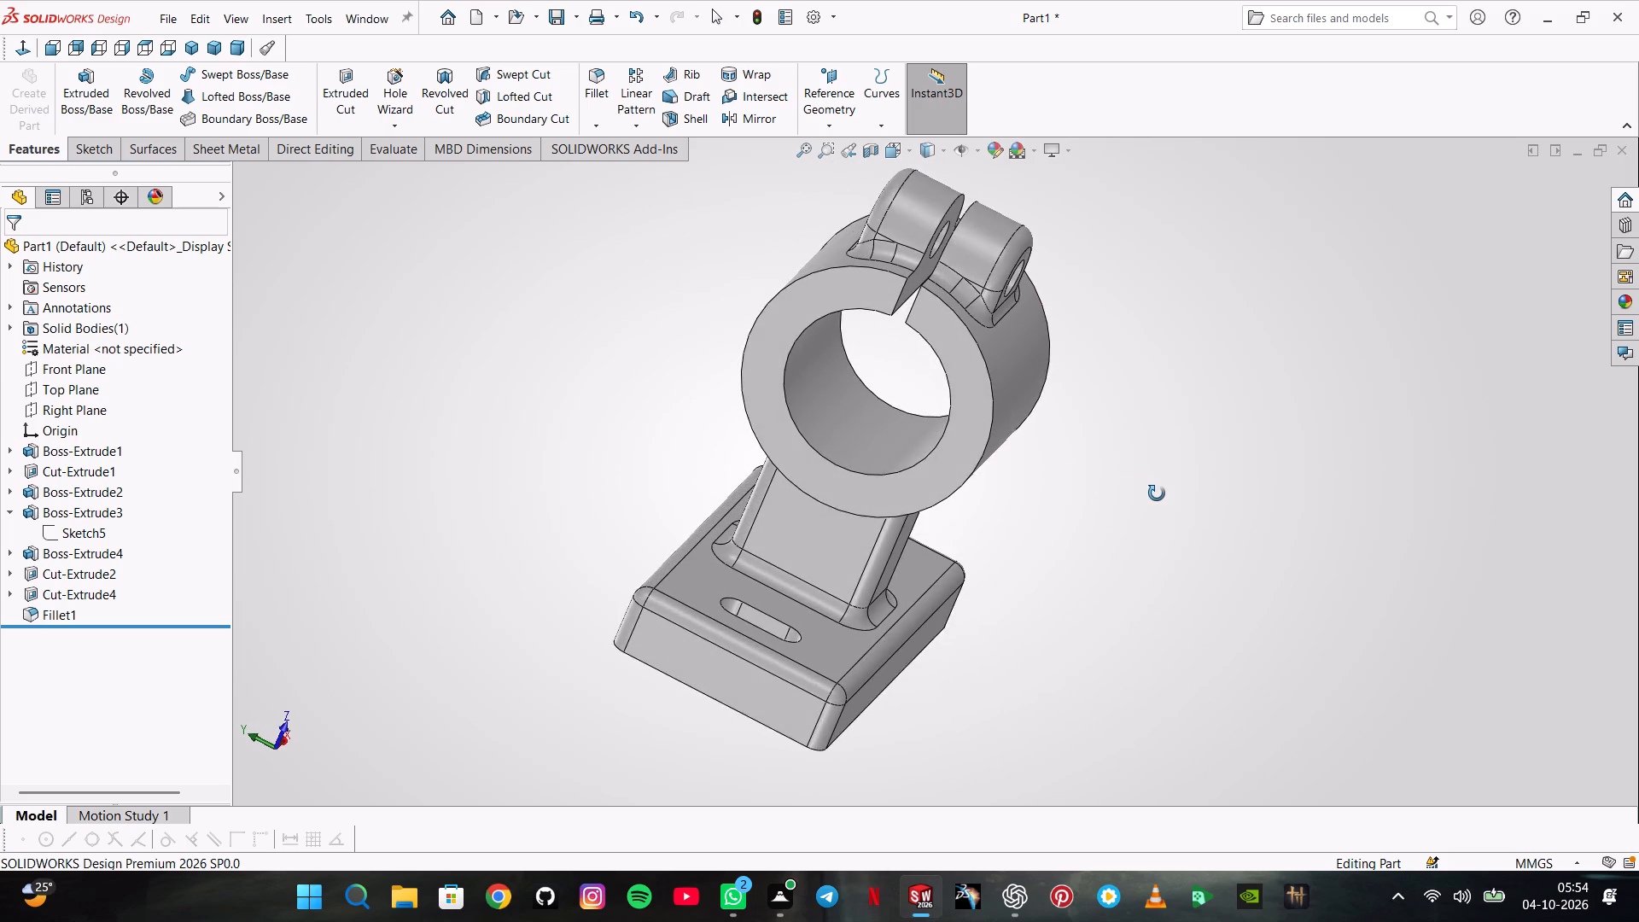
{"action": "middle_click_drag", "start_coordinate": [1157, 493], "coordinate": [742, 837]}
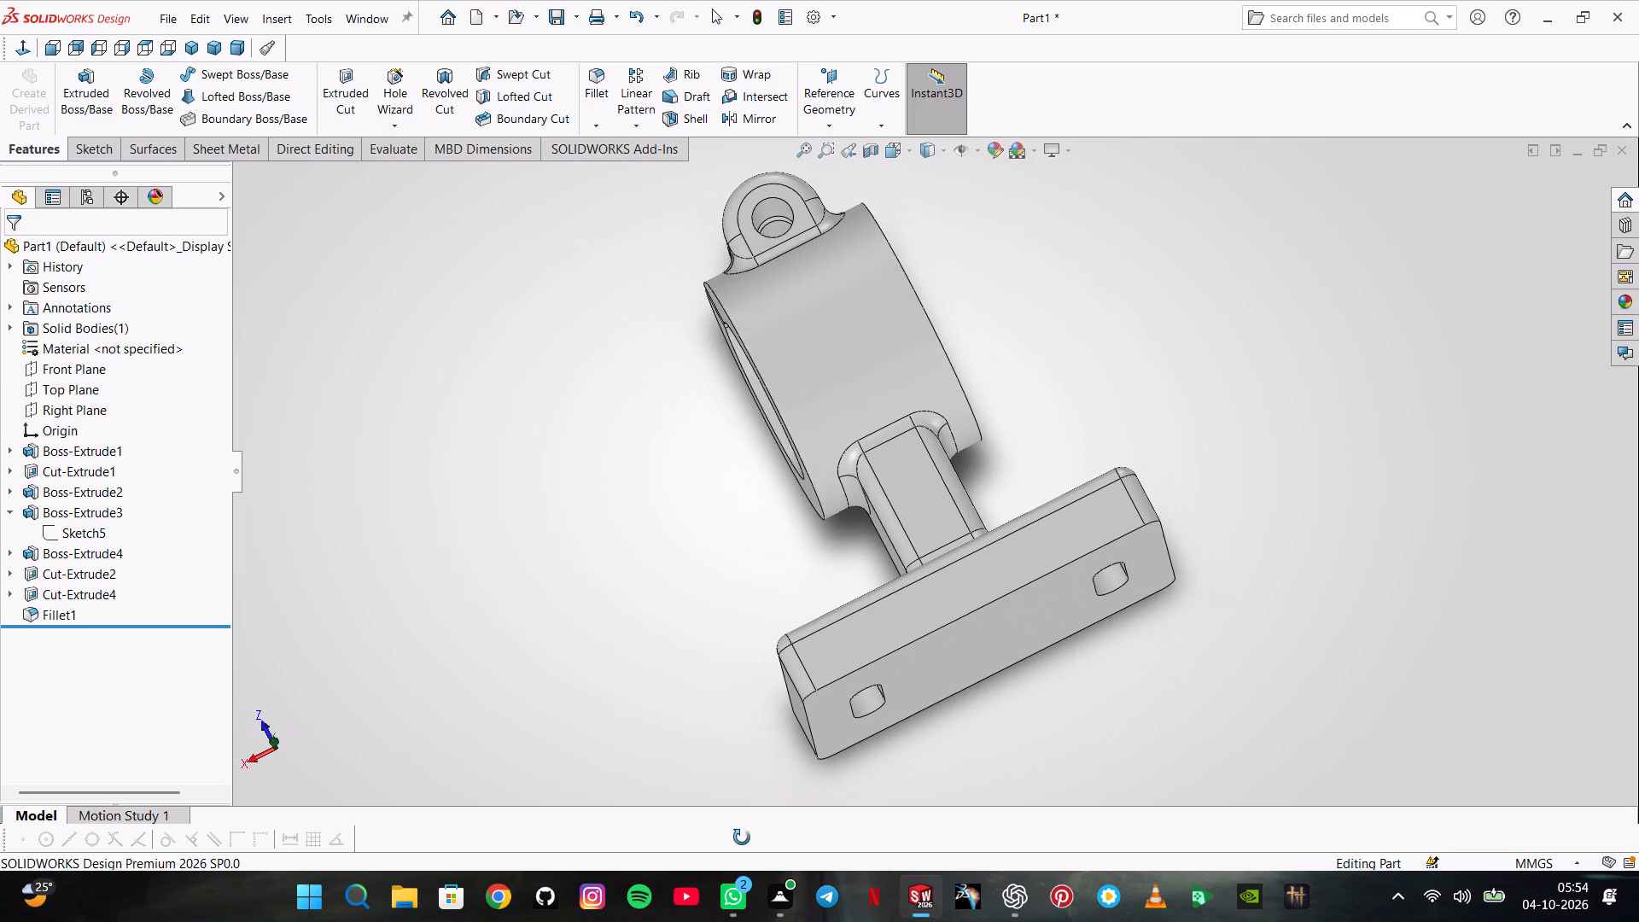
{"action": "middle_click_drag", "start_coordinate": [742, 837], "coordinate": [738, 836]}
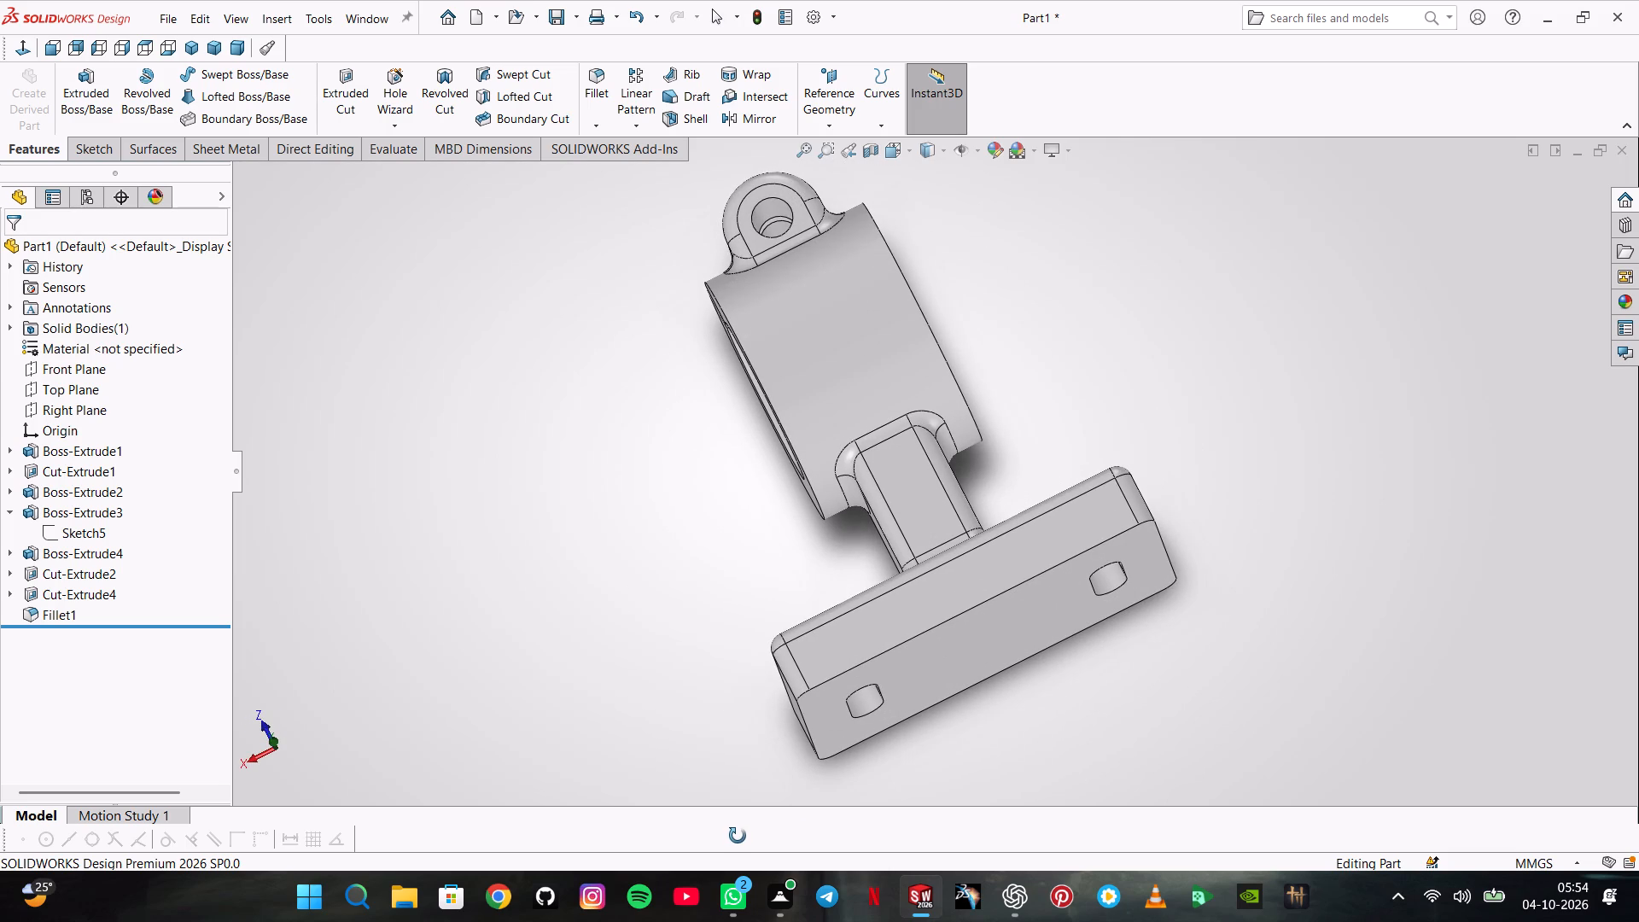
{"action": "middle_click_drag", "start_coordinate": [738, 836], "coordinate": [709, 852]}
{"action": "scroll", "coordinate": [925, 406], "scroll_direction": "up", "scroll_amount": 1}
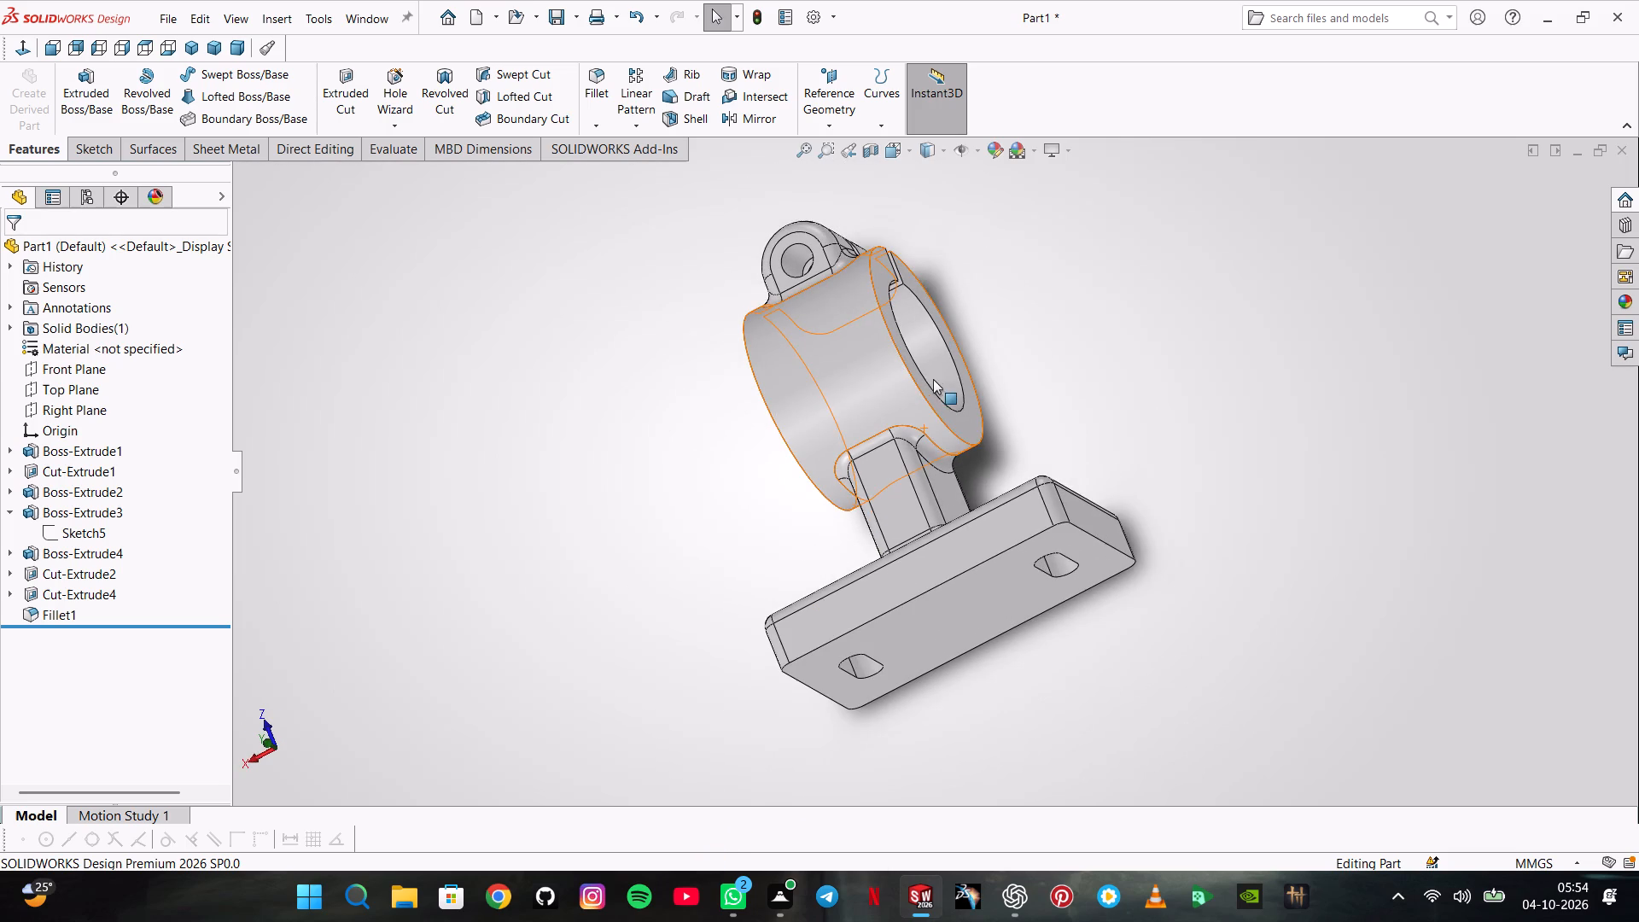
{"action": "middle_click_drag", "start_coordinate": [964, 334], "coordinate": [854, 532]}
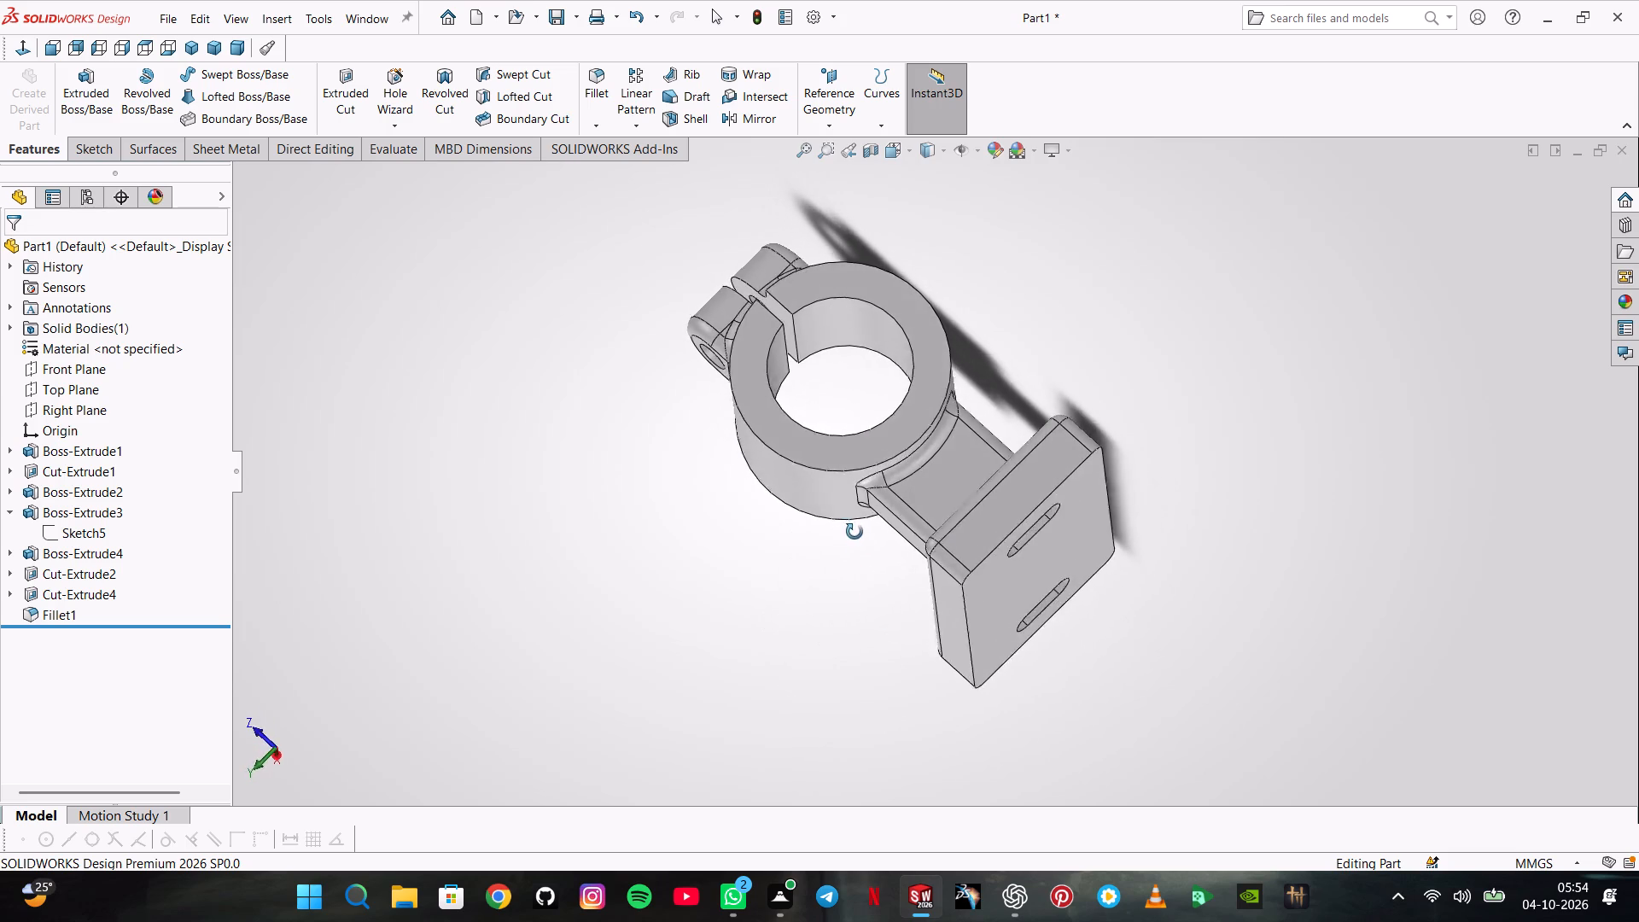
{"action": "middle_click_drag", "start_coordinate": [854, 532], "coordinate": [927, 645]}
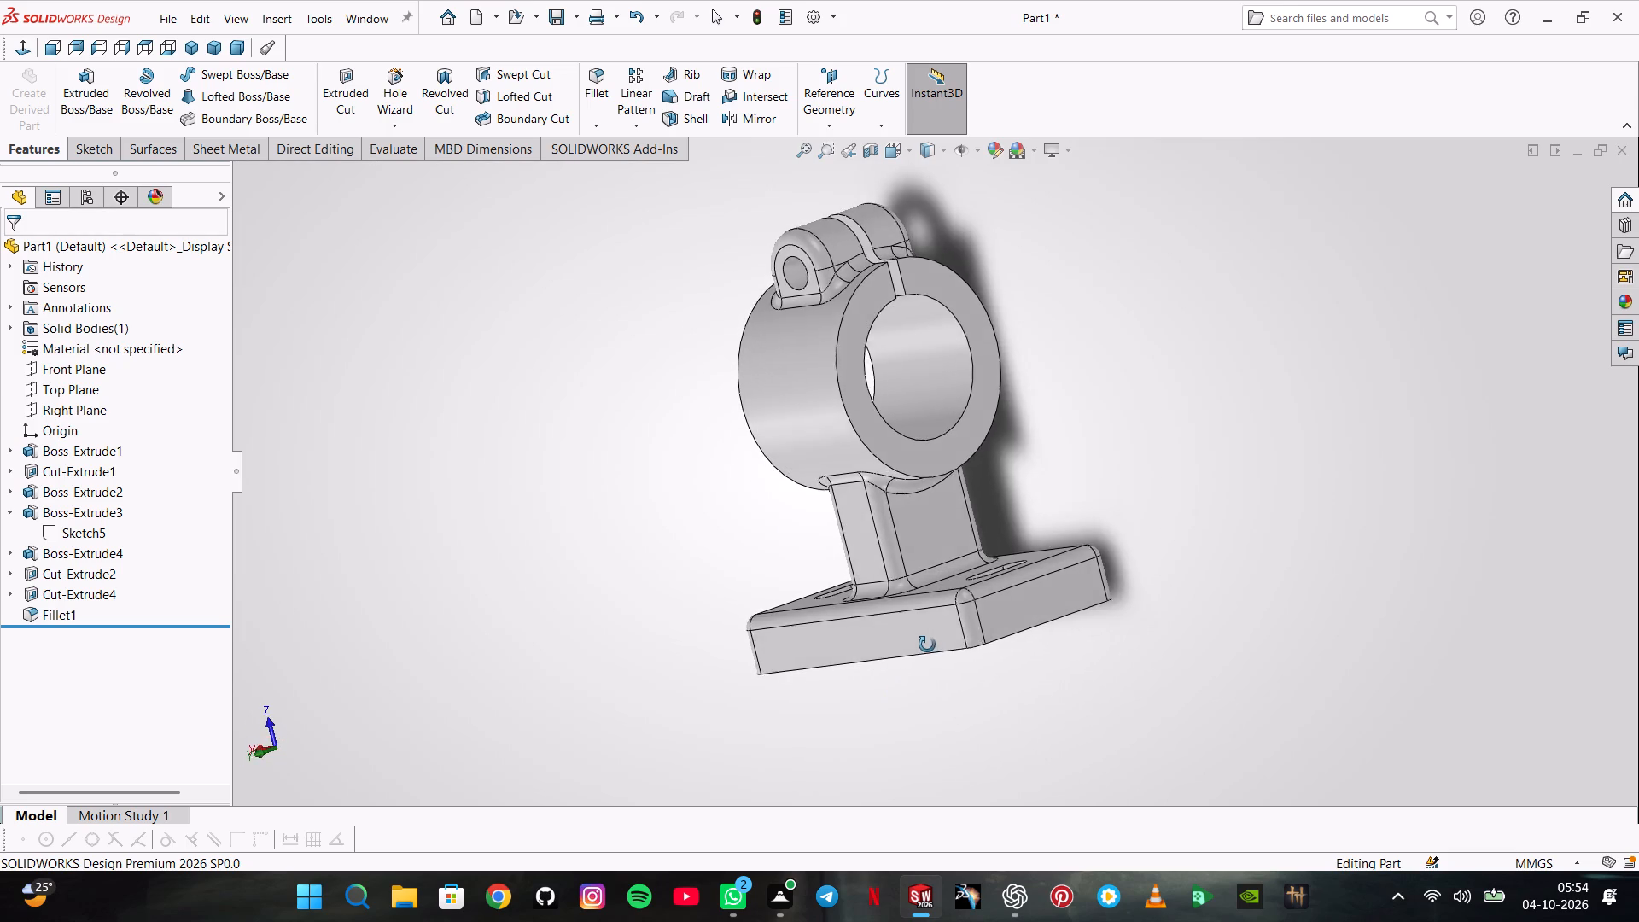
{"action": "middle_click_drag", "start_coordinate": [927, 645], "coordinate": [404, 638]}
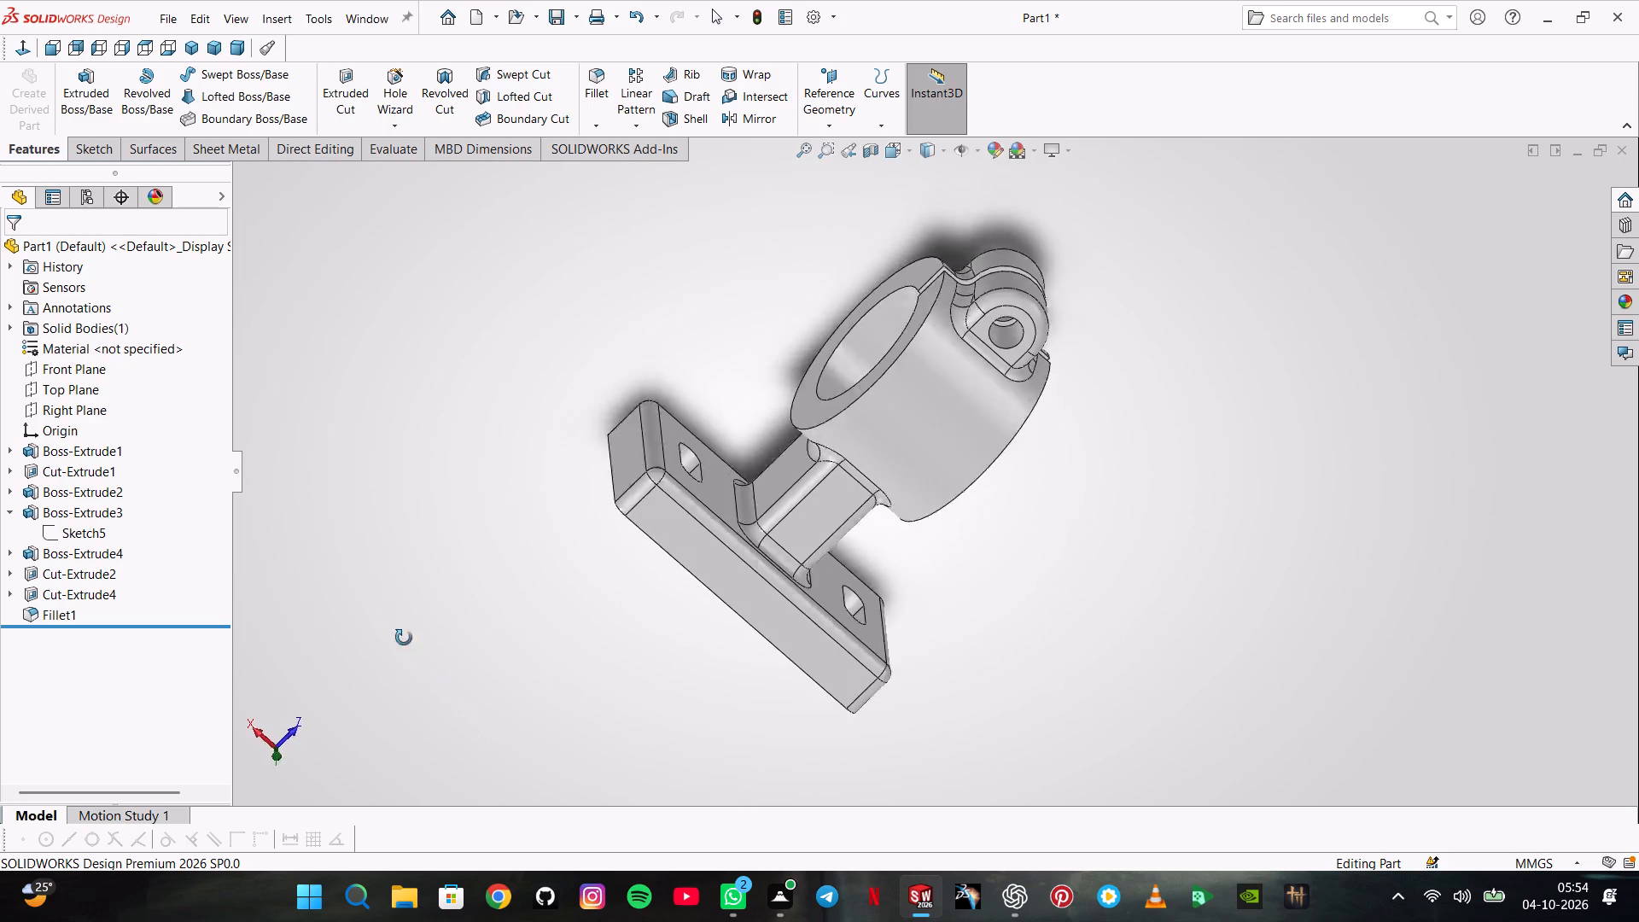
{"action": "middle_click_drag", "start_coordinate": [404, 638], "coordinate": [741, 511]}
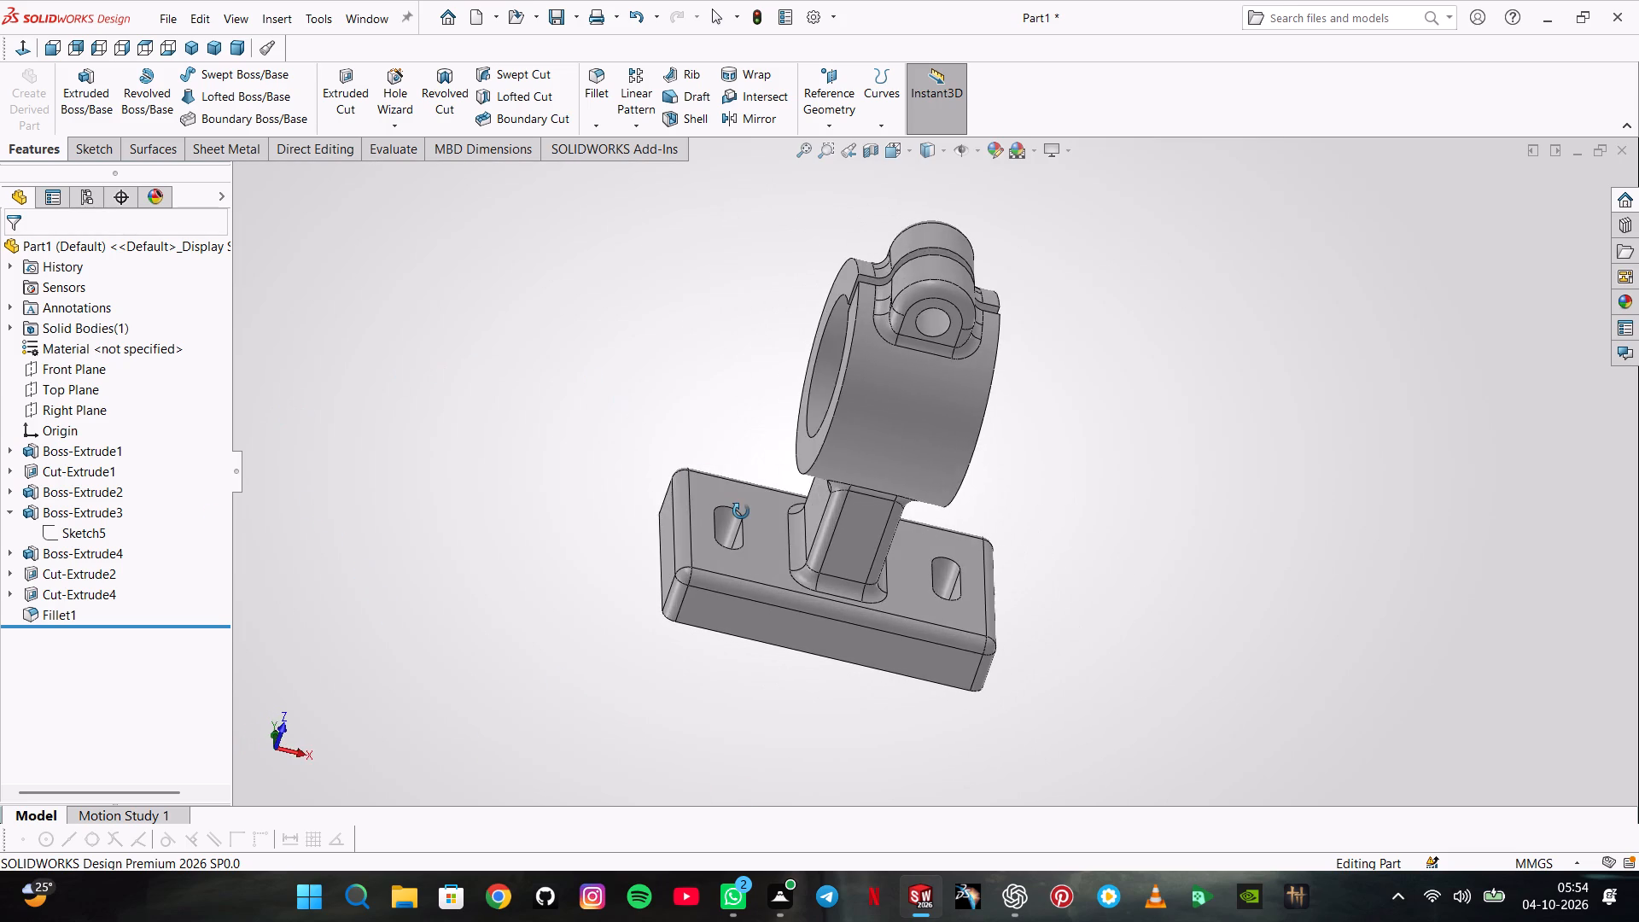
{"action": "middle_click_drag", "start_coordinate": [741, 511], "coordinate": [603, 472]}
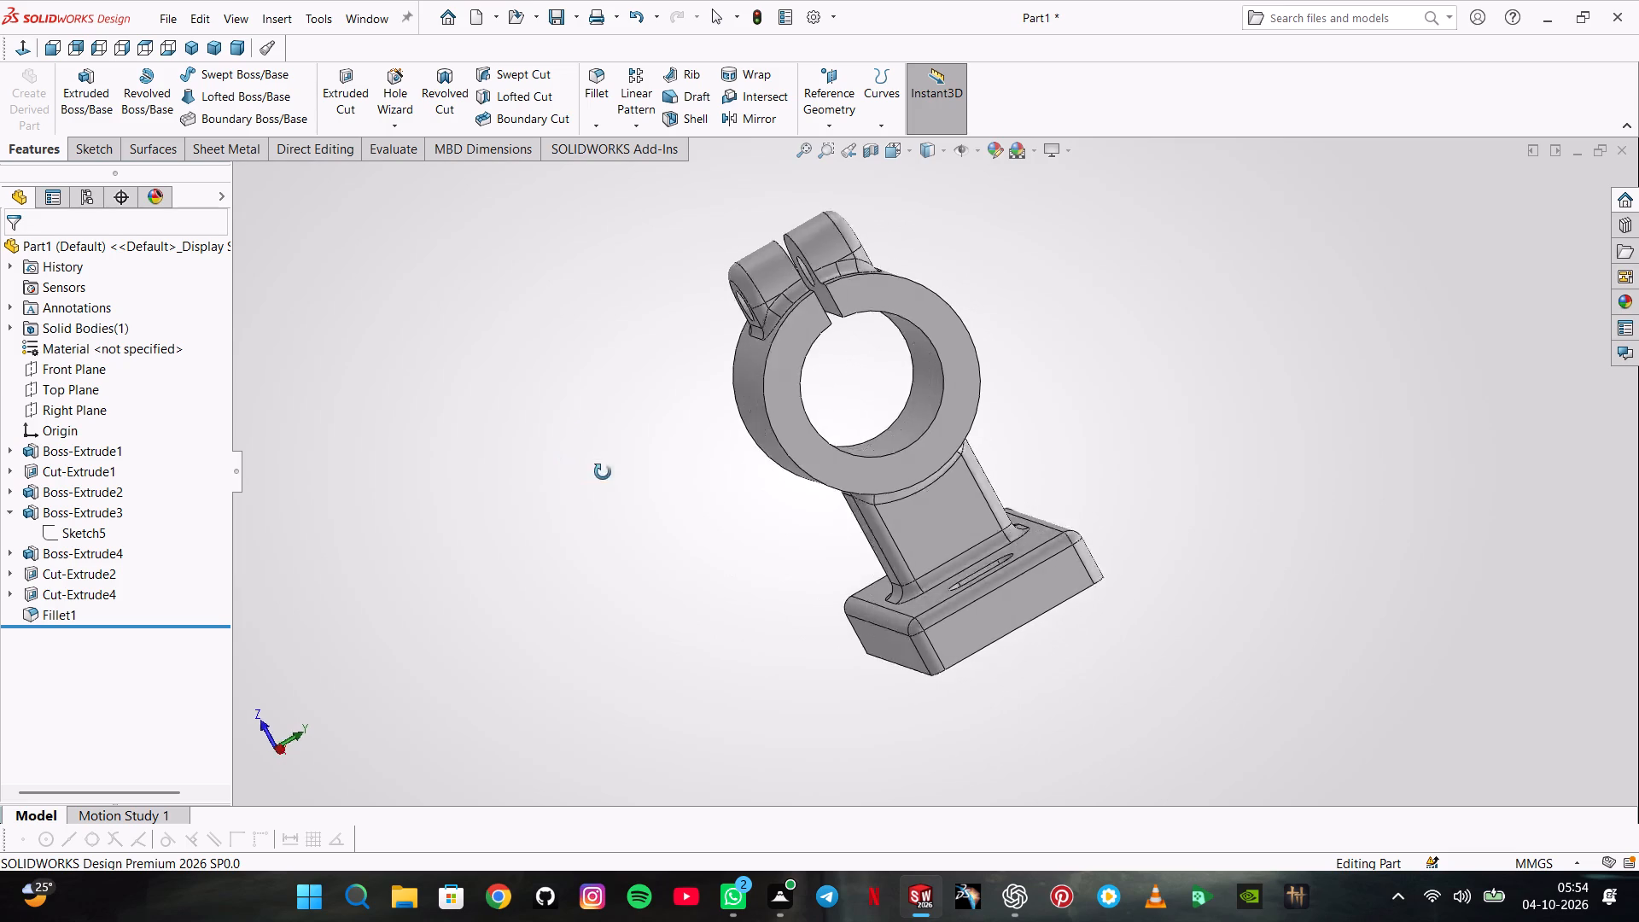
{"action": "middle_click_drag", "start_coordinate": [603, 472], "coordinate": [676, 458]}
{"action": "middle_click_drag", "start_coordinate": [1304, 432], "coordinate": [956, 702]}
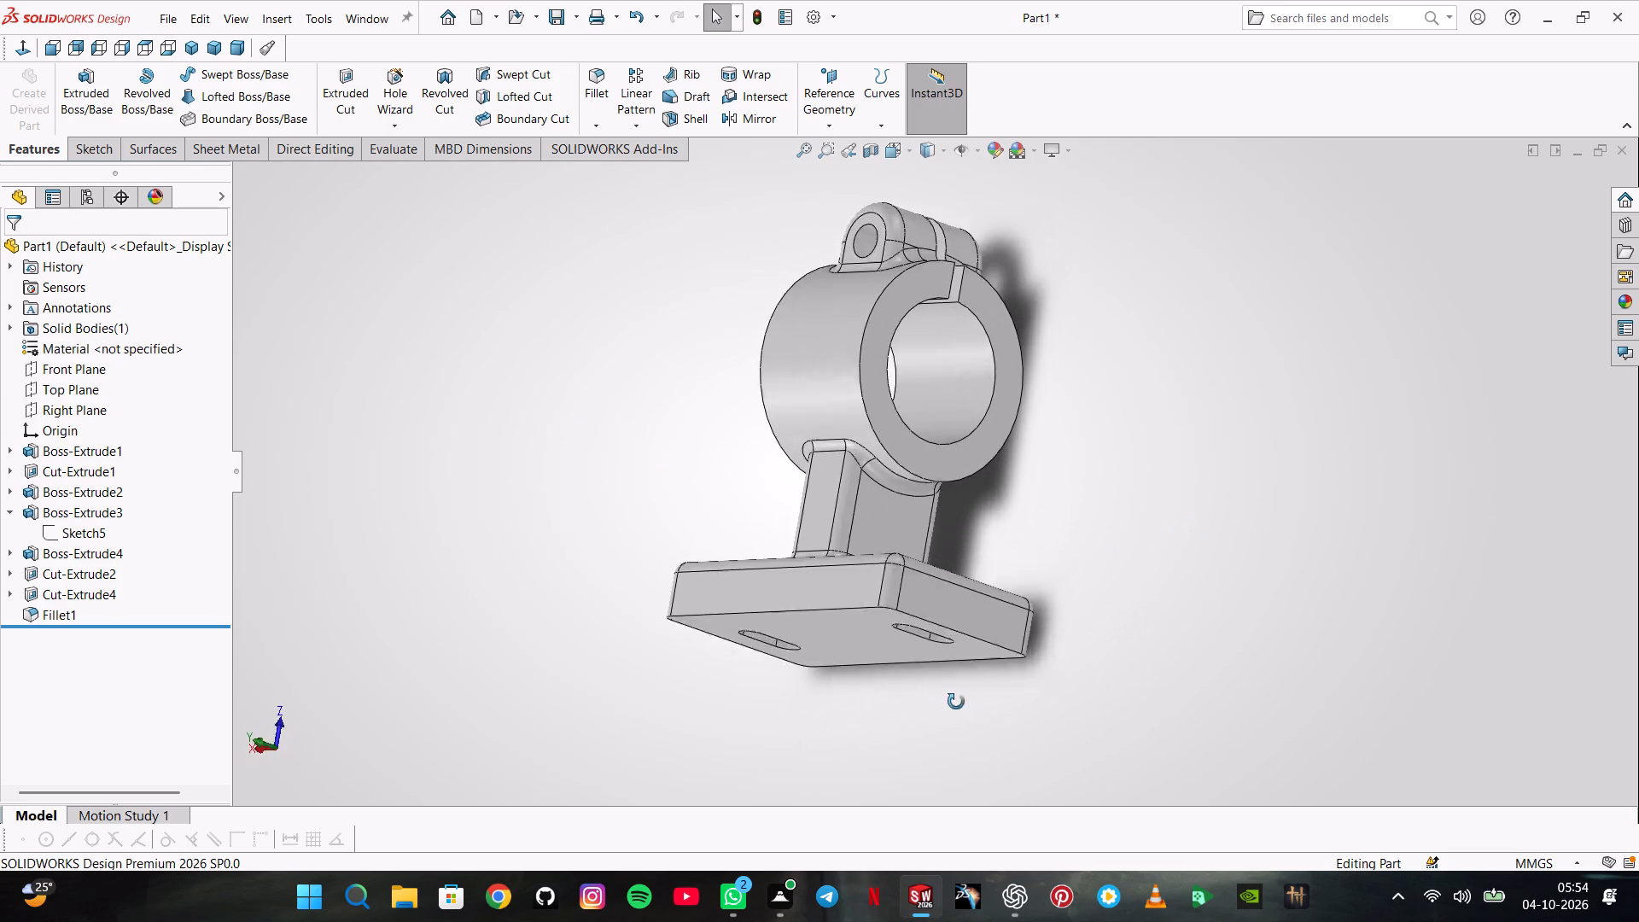
{"action": "middle_click_drag", "start_coordinate": [956, 702], "coordinate": [524, 182]}
{"action": "scroll", "coordinate": [685, 393], "scroll_direction": "up", "scroll_amount": 1}
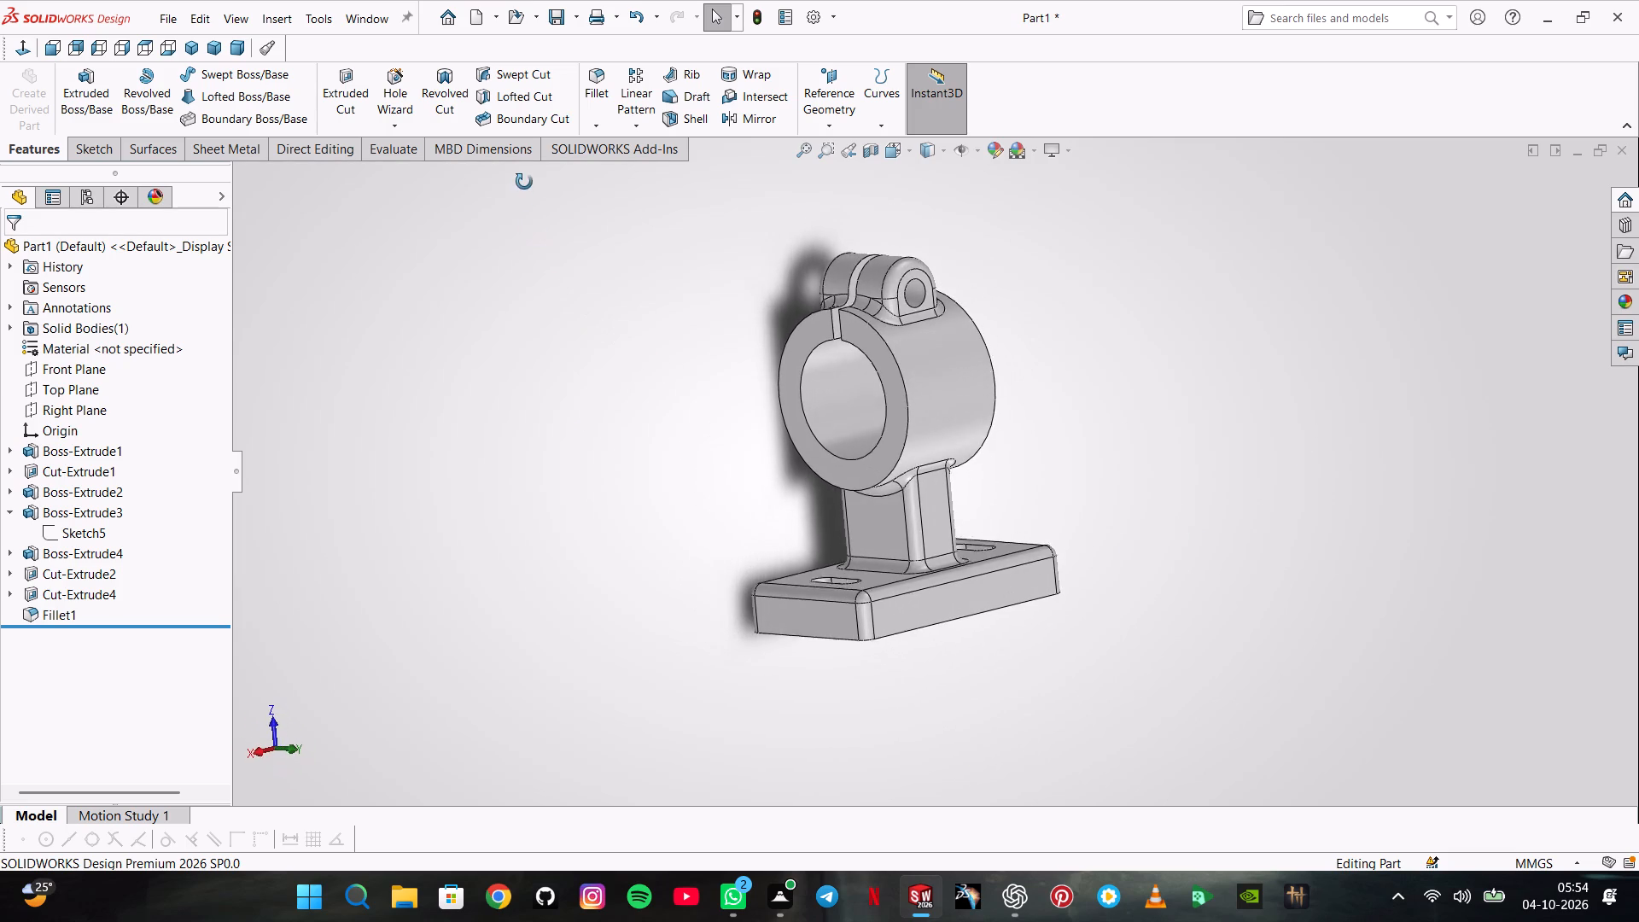
{"action": "middle_click_drag", "start_coordinate": [524, 182], "coordinate": [521, 167]}
{"action": "middle_click_drag", "start_coordinate": [768, 493], "coordinate": [923, 466]}
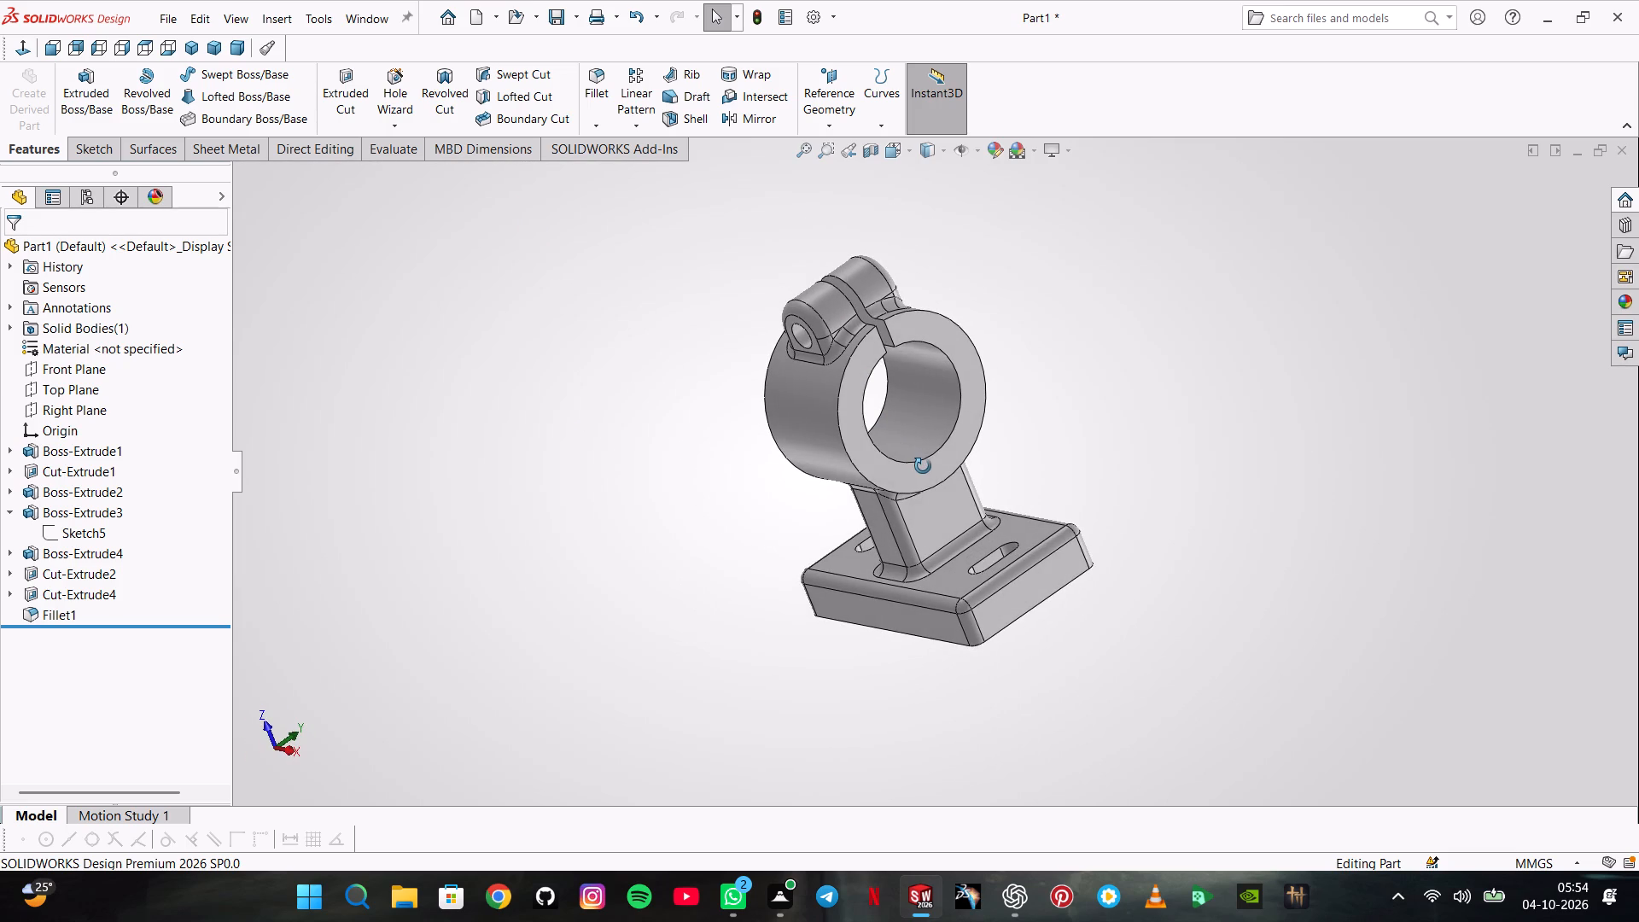
{"action": "middle_click_drag", "start_coordinate": [923, 466], "coordinate": [895, 455]}
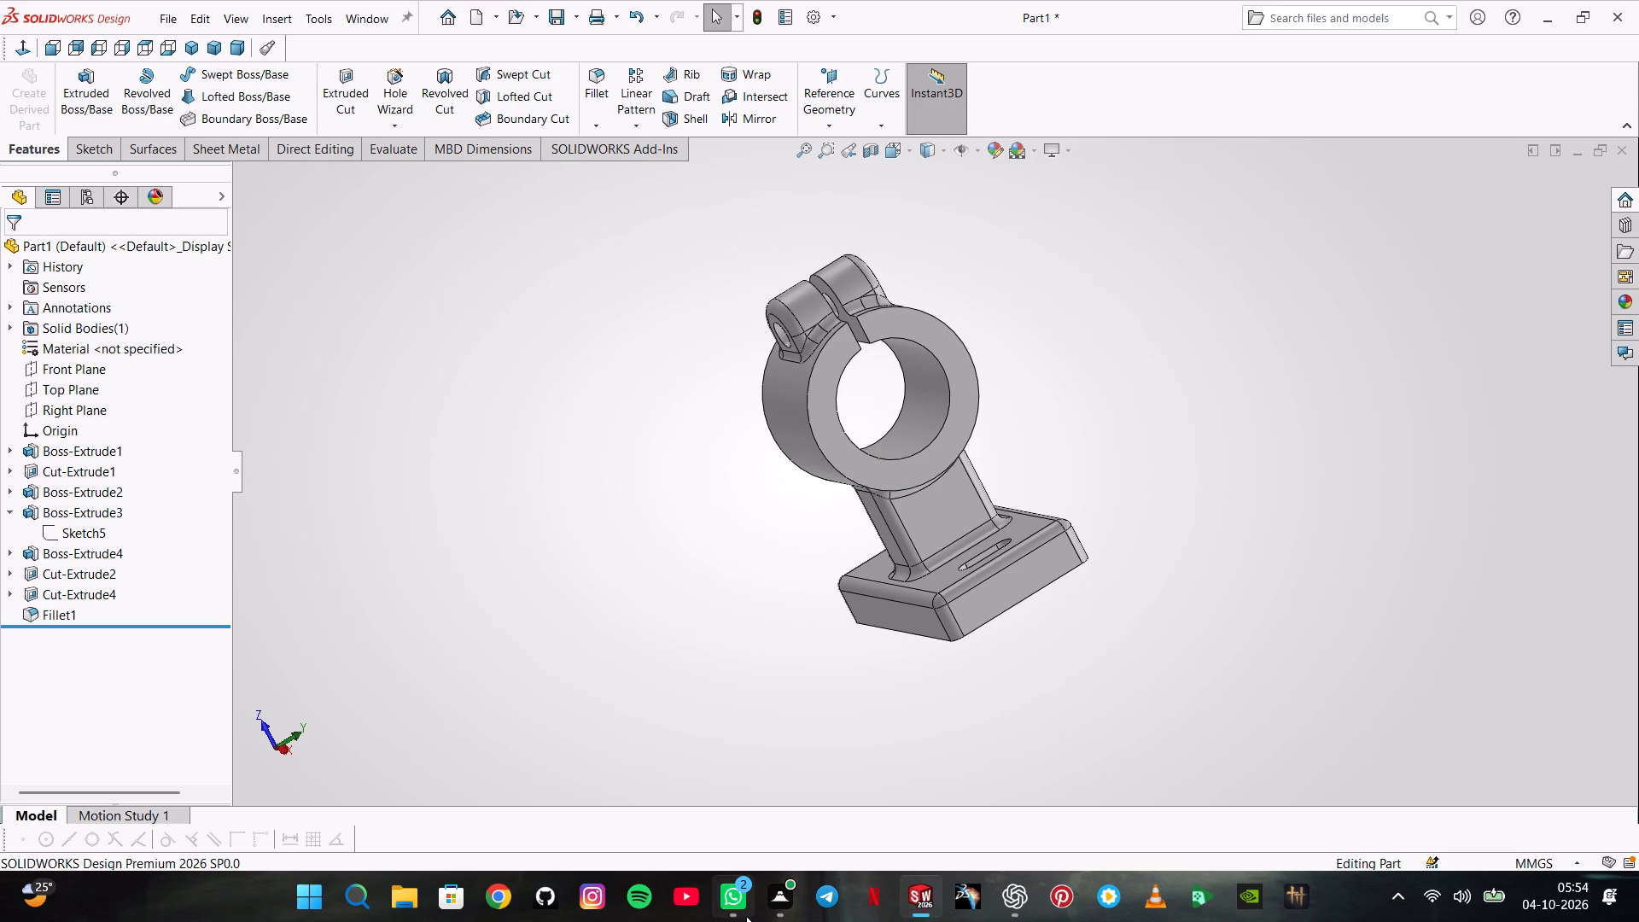